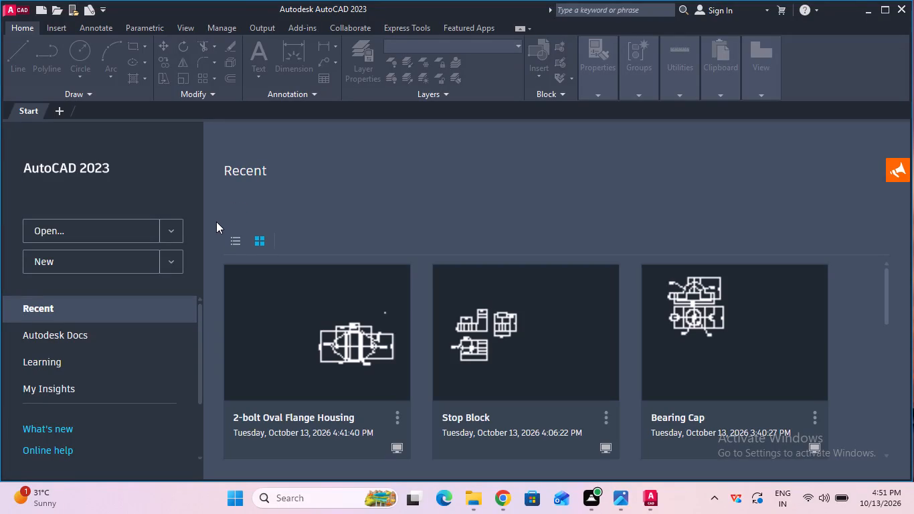
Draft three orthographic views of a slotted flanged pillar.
Create a new drawing.
{"action": "left_click", "coordinate": [120, 251]}
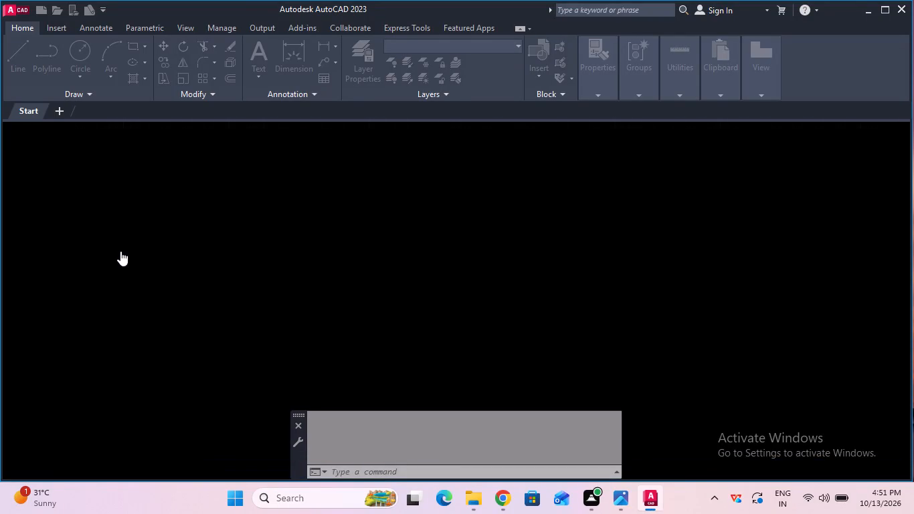
Turn on command log file recording with LOGFILEON.
{"action": "left_click", "coordinate": [399, 464]}
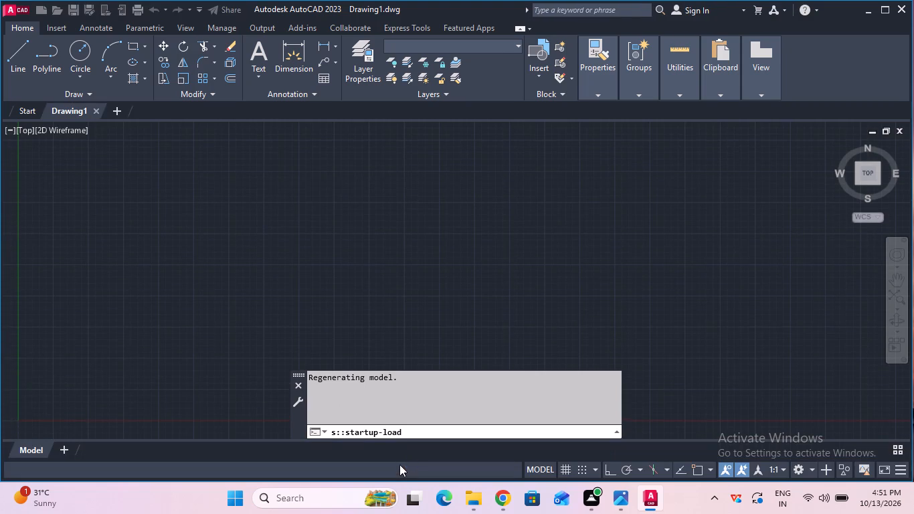
{"action": "left_click", "coordinate": [399, 437]}
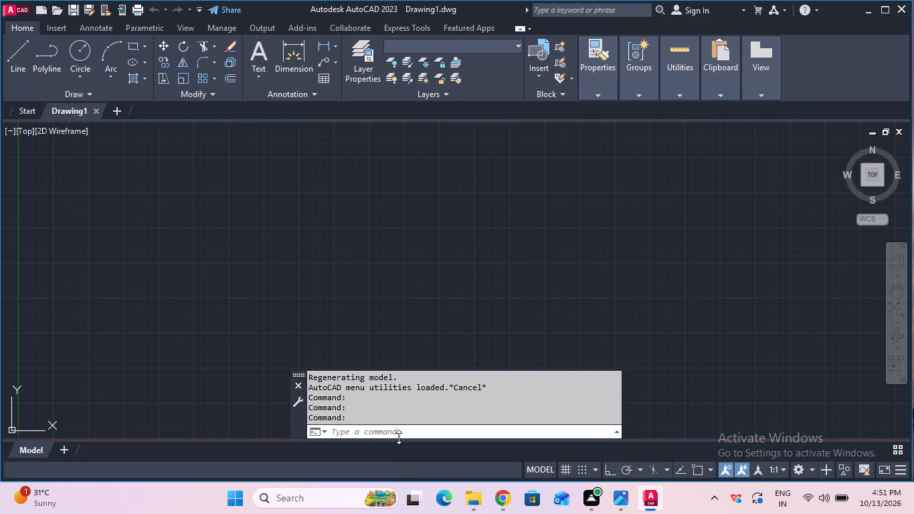
{"action": "left_click", "coordinate": [387, 431]}
{"action": "type", "text": "log"}
{"action": "key", "text": "f"}
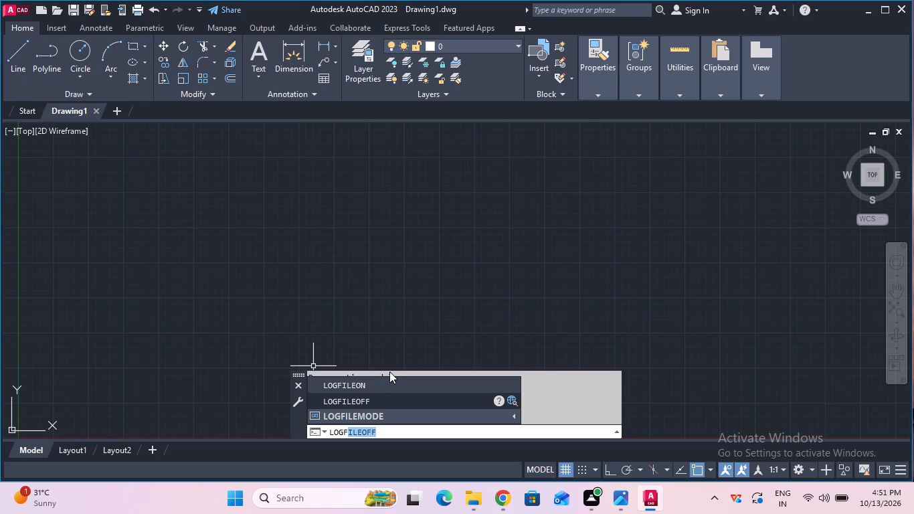
{"action": "left_click", "coordinate": [385, 389]}
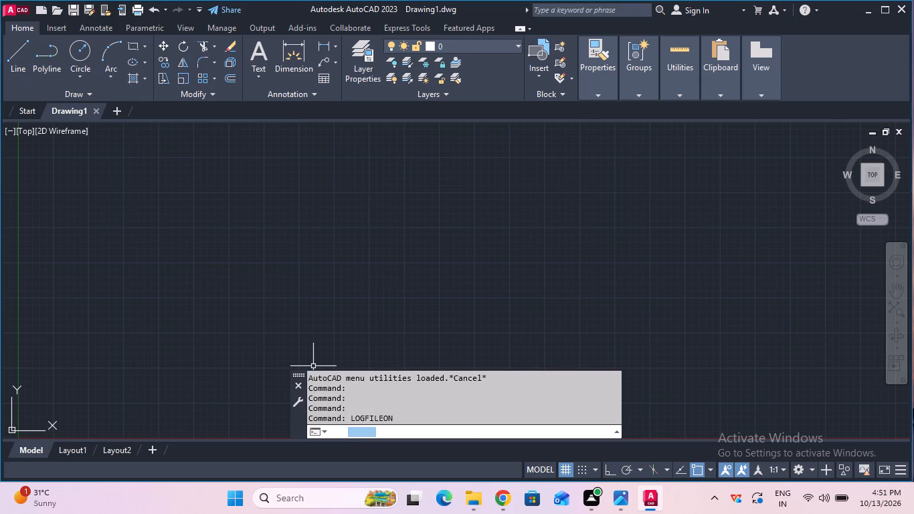
Configure the drawing units to decimal length precision 0 and an insertion scale of millimeters.
{"action": "left_click", "coordinate": [383, 427]}
{"action": "type", "text": "units"}
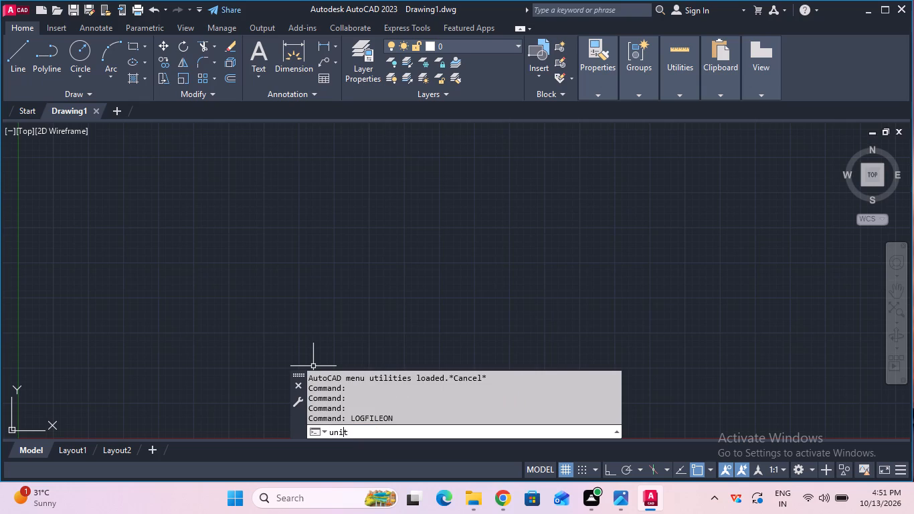
{"action": "key", "text": "Return"}
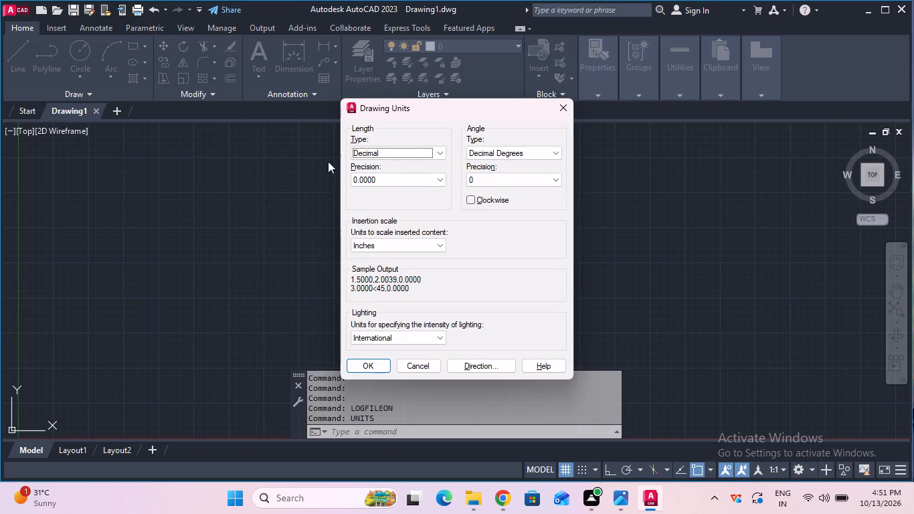
{"action": "double_click", "coordinate": [375, 182]}
{"action": "left_click", "coordinate": [386, 175]}
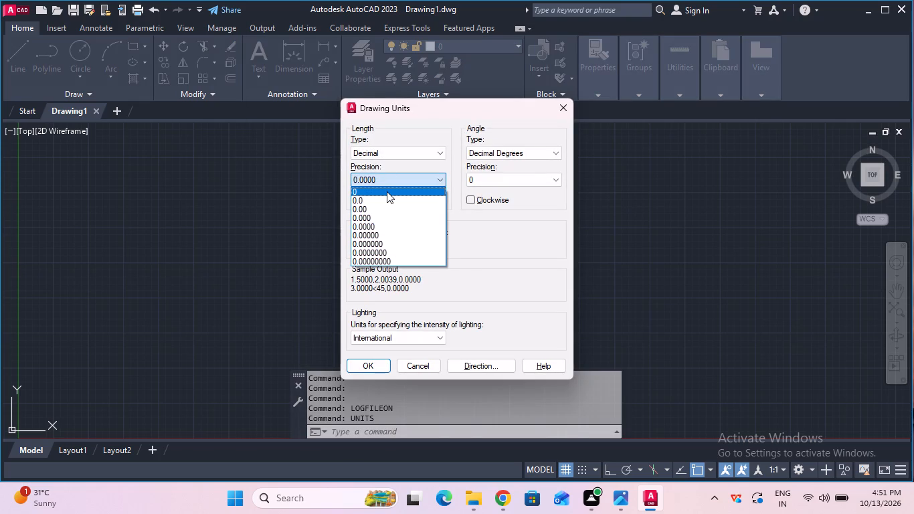
{"action": "left_click", "coordinate": [387, 191]}
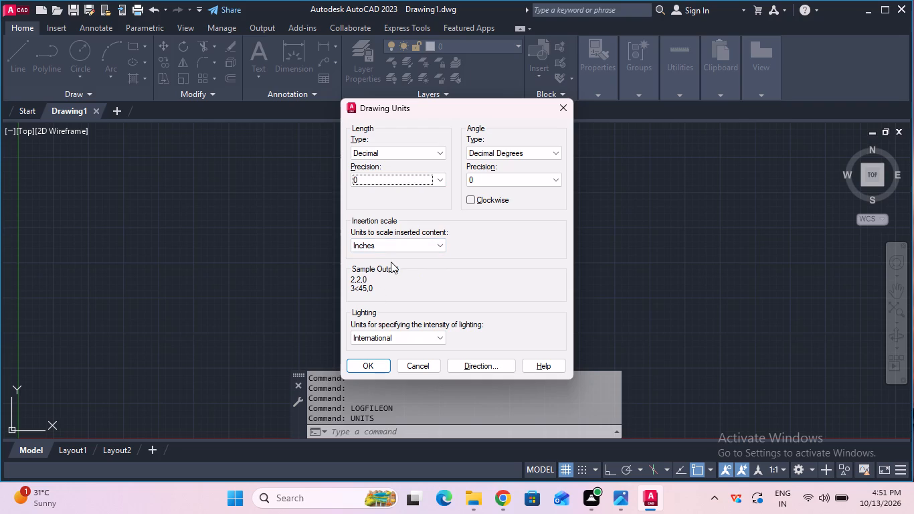
{"action": "left_click", "coordinate": [397, 245]}
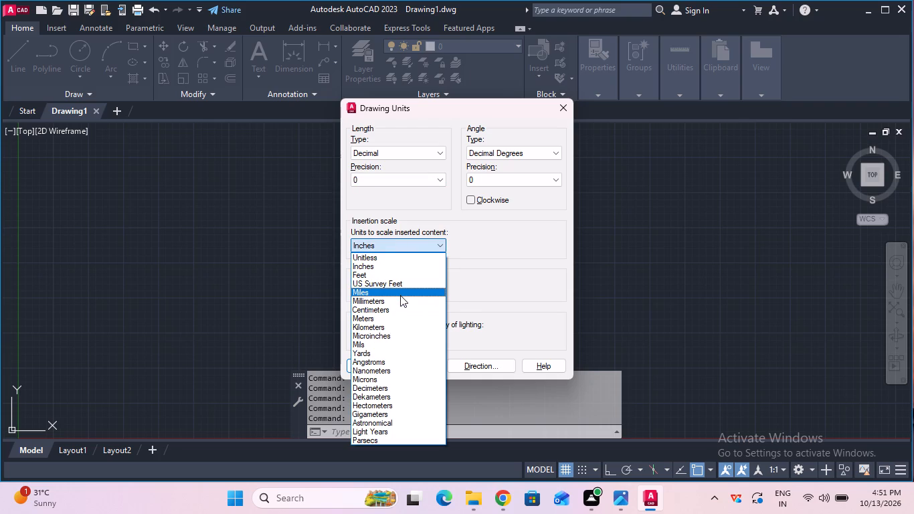
{"action": "left_click", "coordinate": [400, 298]}
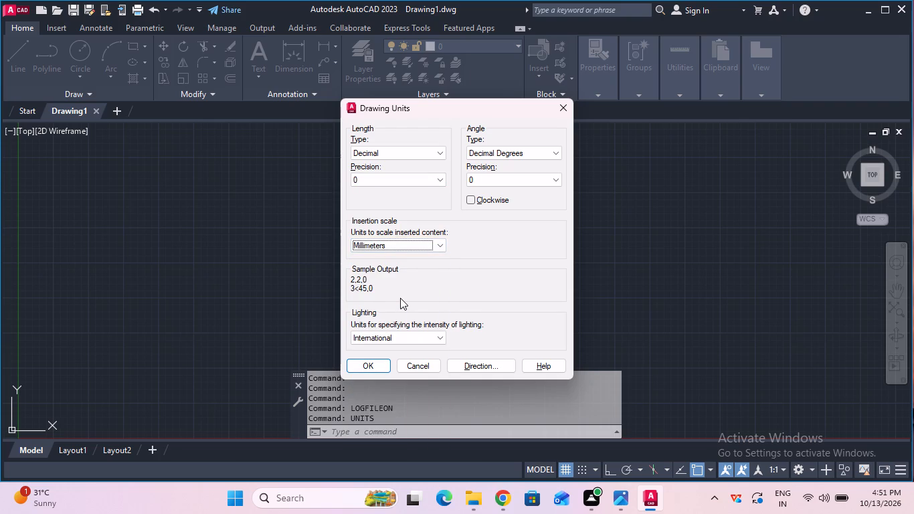
{"action": "left_click", "coordinate": [352, 361]}
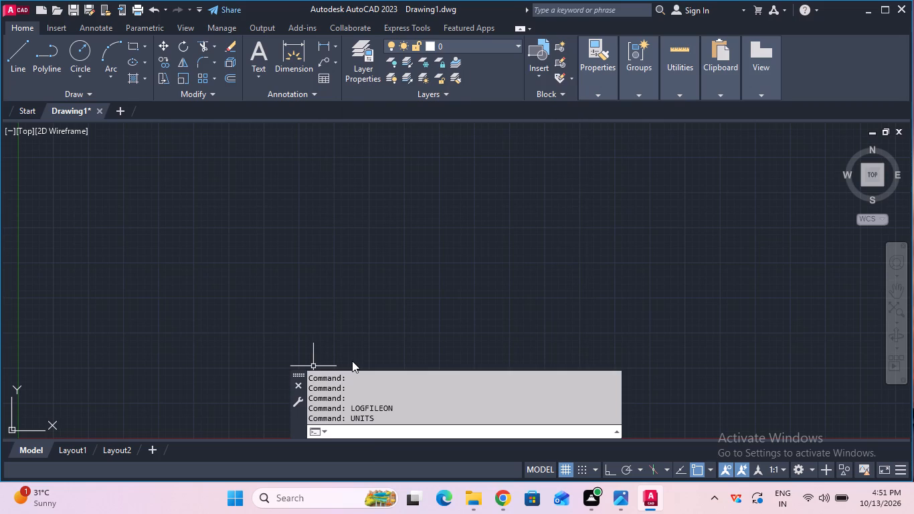
Modify the Standard dimension style so its linear primary units use precision 0.
{"action": "left_click", "coordinate": [369, 438]}
{"action": "key", "text": "d"}
{"action": "key", "text": "Return"}
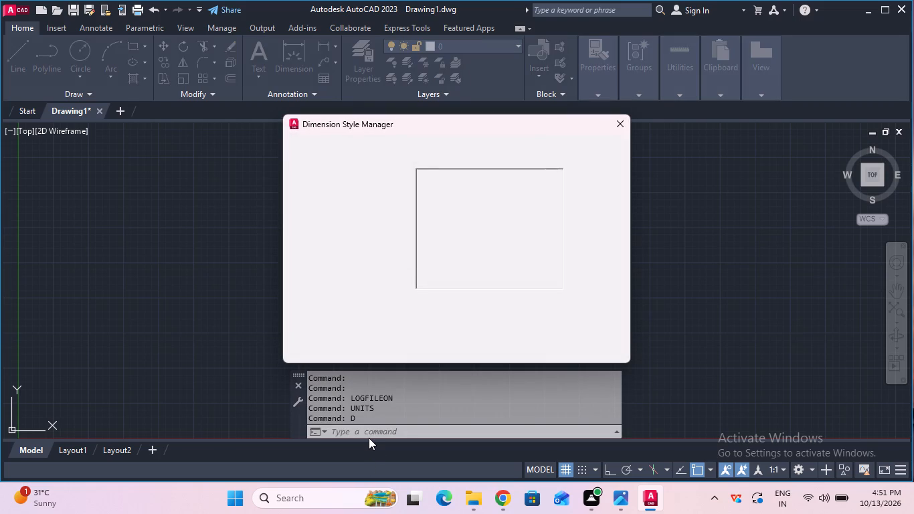
{"action": "left_click", "coordinate": [604, 211]}
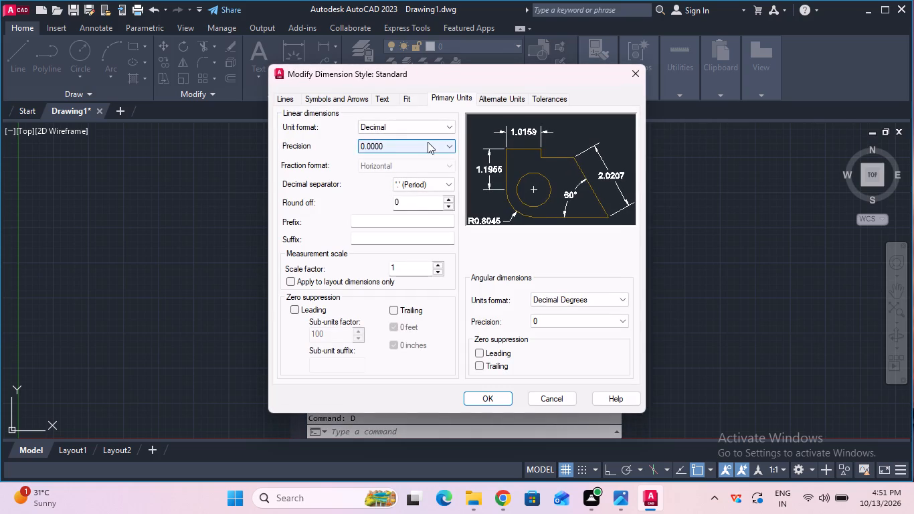
{"action": "left_click", "coordinate": [428, 142]}
{"action": "left_click", "coordinate": [422, 159]}
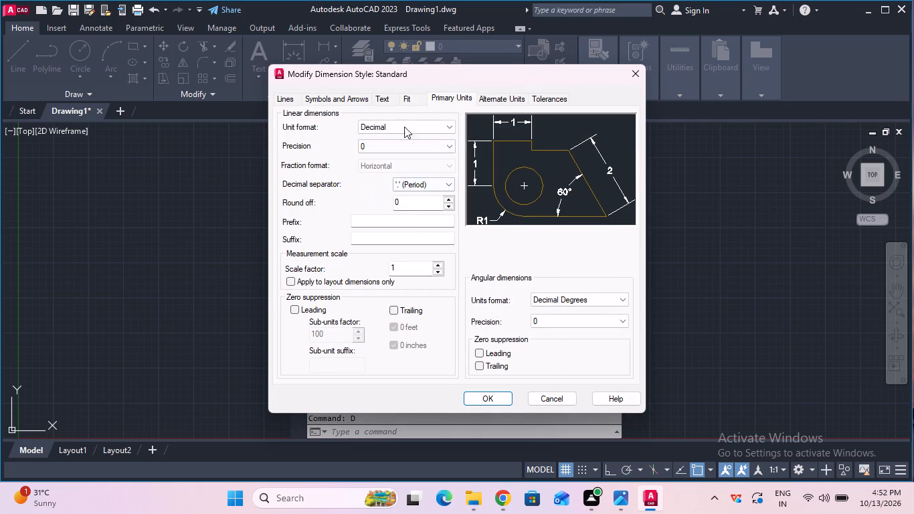
Set the Standard dimension style's text height to 6 and its text alignment to ISO standard, and accept the changes.
{"action": "double_click", "coordinate": [385, 99]}
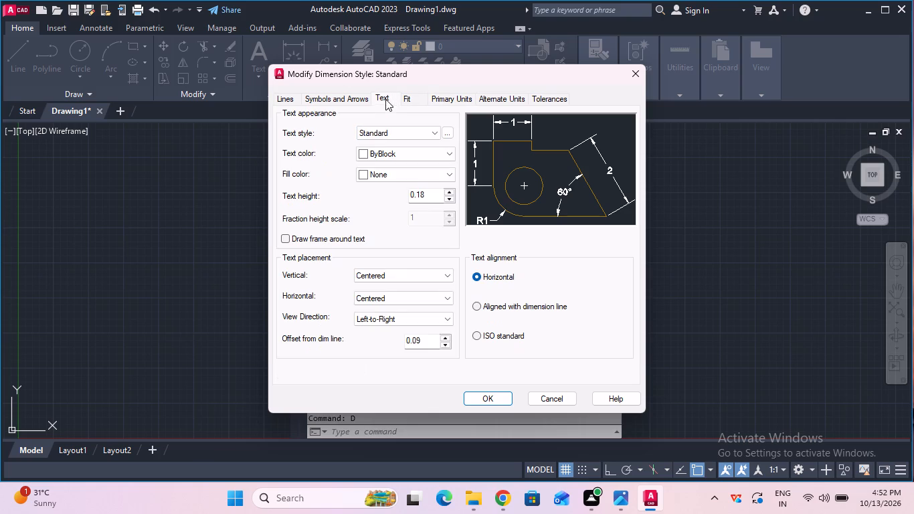
{"action": "left_click", "coordinate": [431, 187]}
{"action": "left_click", "coordinate": [431, 189]}
{"action": "left_click", "coordinate": [426, 192]}
{"action": "key", "text": "BackSpace"}
{"action": "key", "text": "BackSpace"}
{"action": "key", "text": "BackSpace"}
{"action": "key", "text": "BackSpace"}
{"action": "key", "text": "BackSpace"}
{"action": "key", "text": "BackSpace"}
{"action": "key", "text": "BackSpace"}
{"action": "key", "text": "BackSpace"}
{"action": "key", "text": "BackSpace"}
{"action": "key", "text": "BackSpace"}
{"action": "key", "text": "BackSpace"}
{"action": "key", "text": "BackSpace"}
{"action": "key", "text": "BackSpace"}
{"action": "key", "text": "BackSpace"}
{"action": "key", "text": "6"}
{"action": "left_click", "coordinate": [485, 338]}
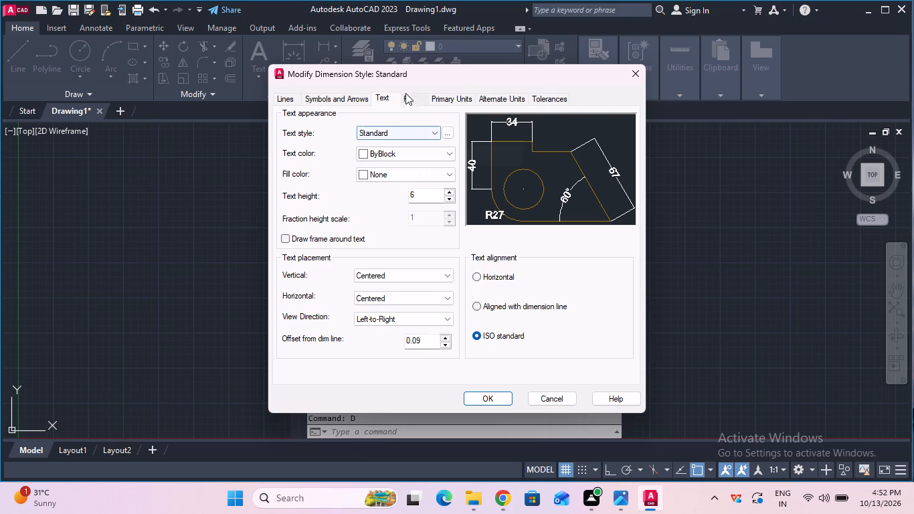
{"action": "left_click", "coordinate": [406, 91]}
{"action": "left_click", "coordinate": [406, 98]}
{"action": "left_click", "coordinate": [436, 96]}
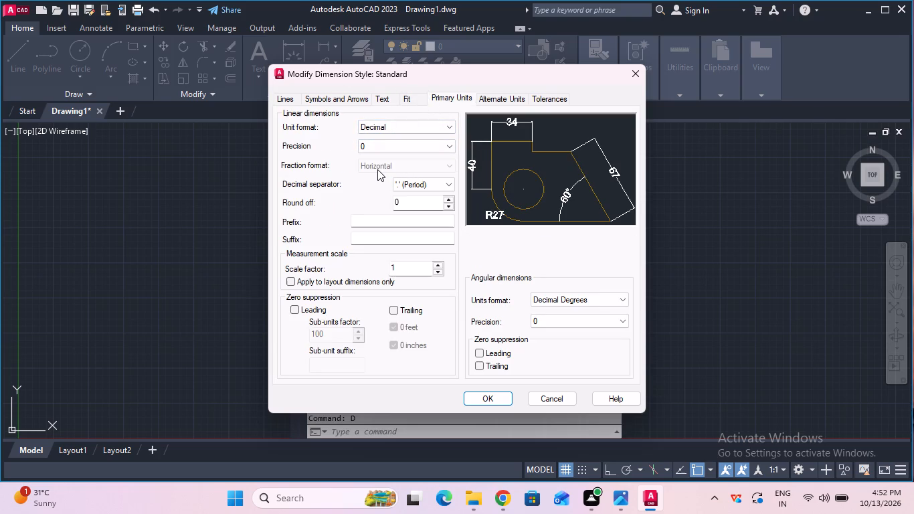
{"action": "left_click", "coordinate": [389, 103]}
{"action": "left_click", "coordinate": [488, 397]}
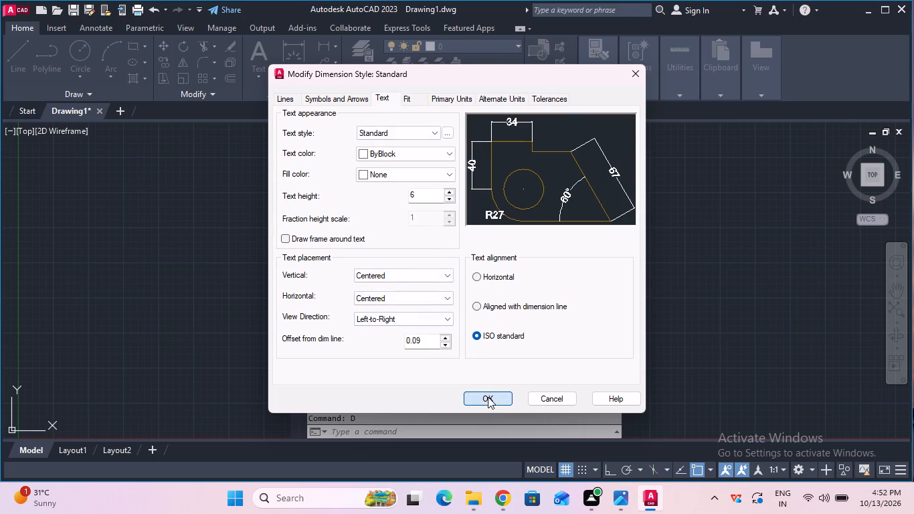
Make Standard the current dimension style and close the Dimension Style Manager.
{"action": "left_click", "coordinate": [587, 173]}
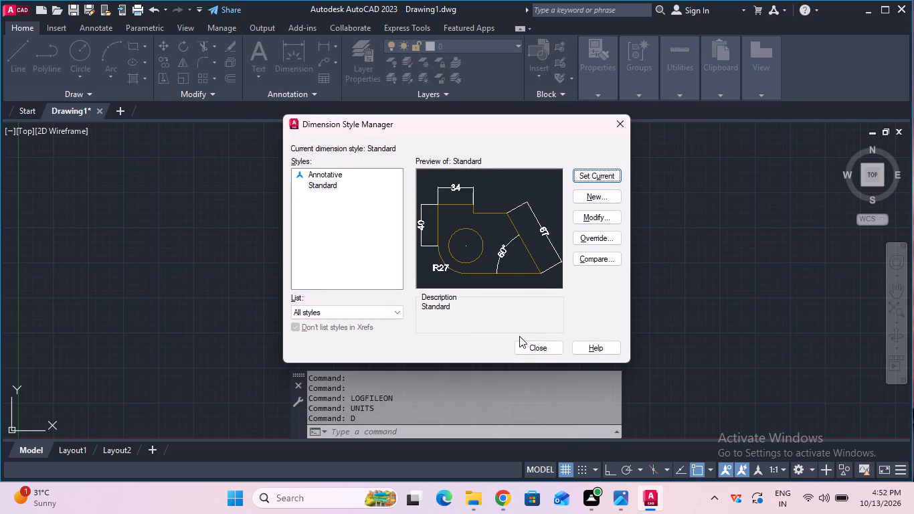
{"action": "left_click", "coordinate": [524, 345]}
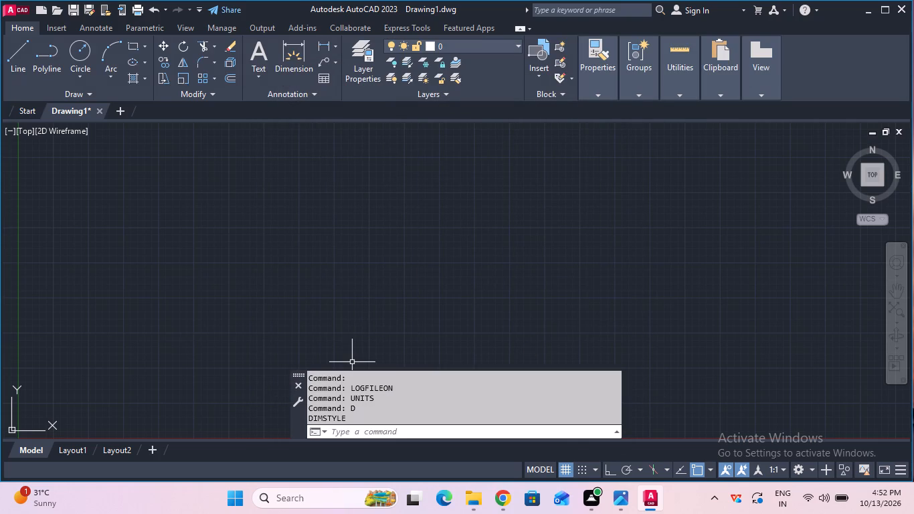
Set the model space limits from lower left corner 0,0 to upper right corner 100,100.
{"action": "left_click", "coordinate": [426, 426]}
{"action": "type", "text": "limit"}
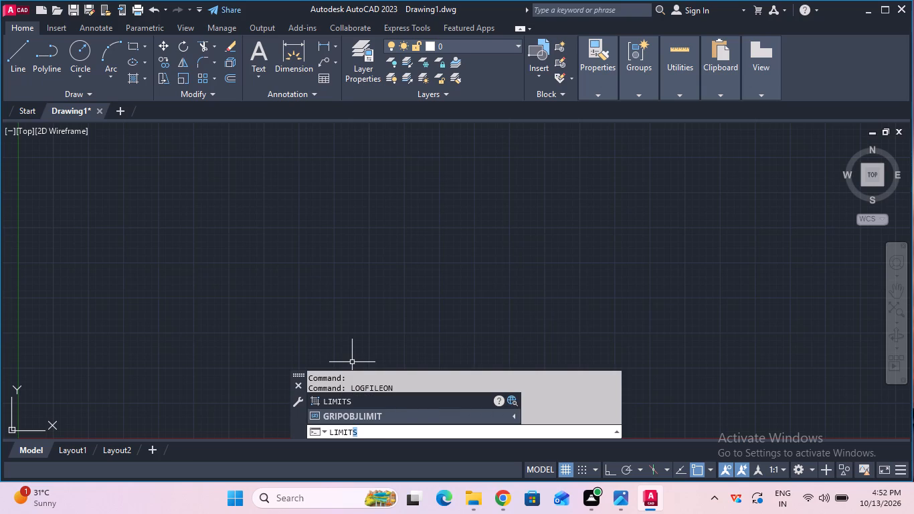
{"action": "left_click", "coordinate": [424, 398]}
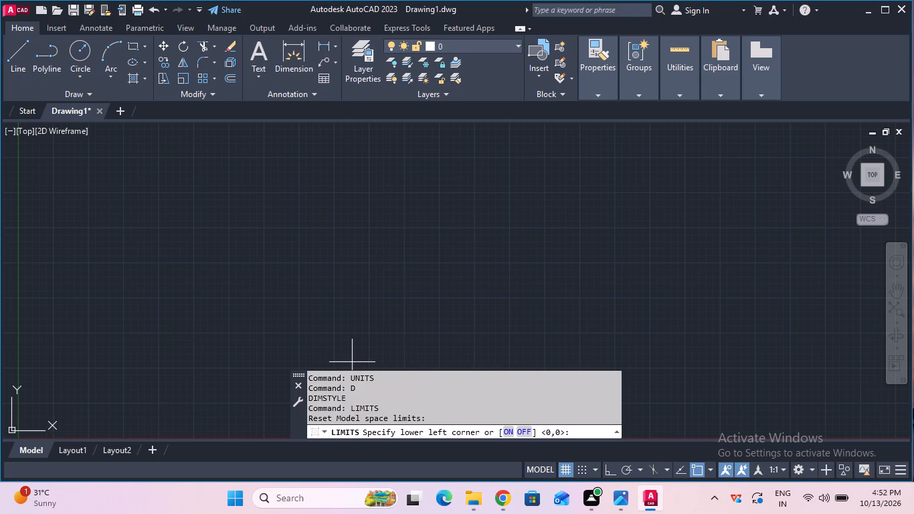
{"action": "left_click", "coordinate": [571, 430]}
{"action": "type", "text": "0,0"}
{"action": "key", "text": "Return"}
{"action": "type", "text": "100,100"}
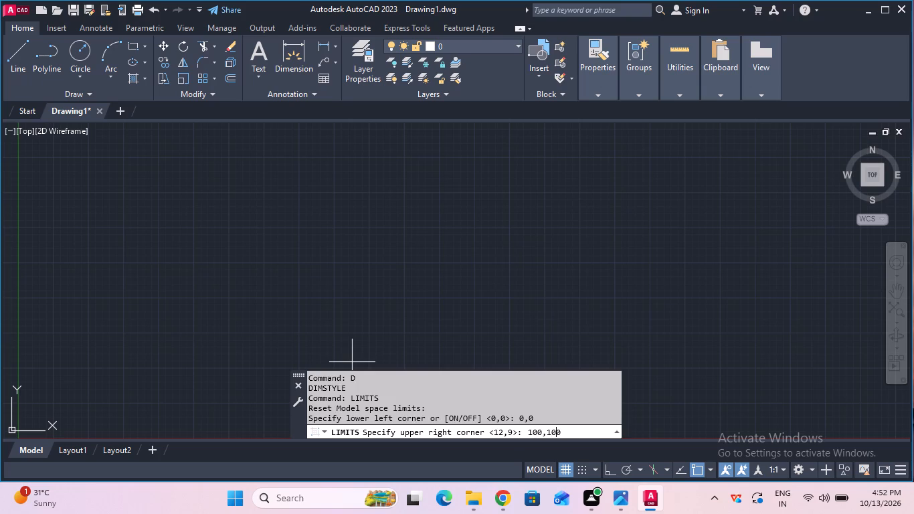
{"action": "key", "text": "Return"}
Draw a circle of radius 40 in the empty area well to the right of the Y axis.
{"action": "key", "text": "z"}
{"action": "key", "text": "Return"}
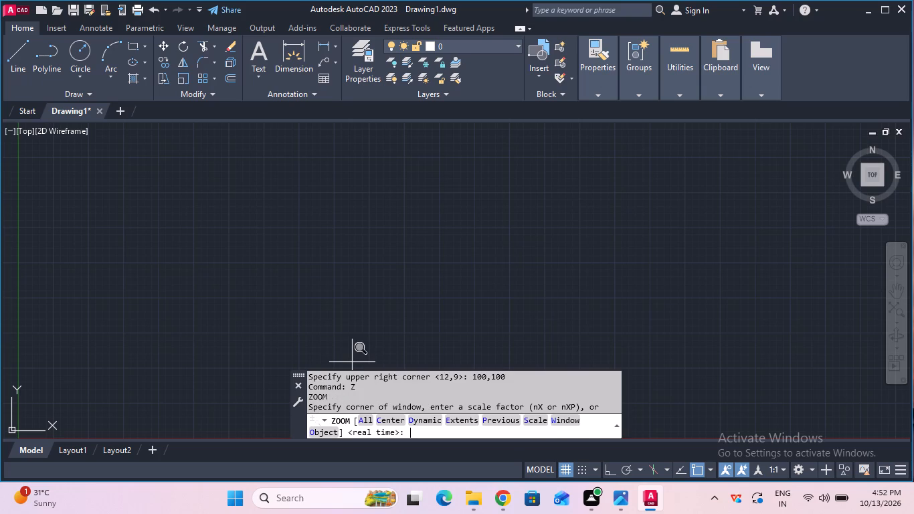
{"action": "key", "text": "a"}
{"action": "key", "text": "Return"}
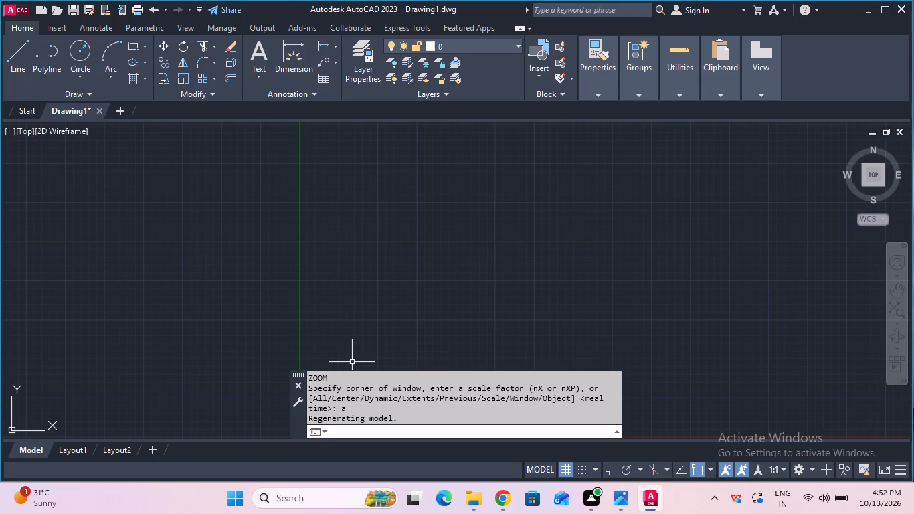
{"action": "left_click", "coordinate": [86, 43]}
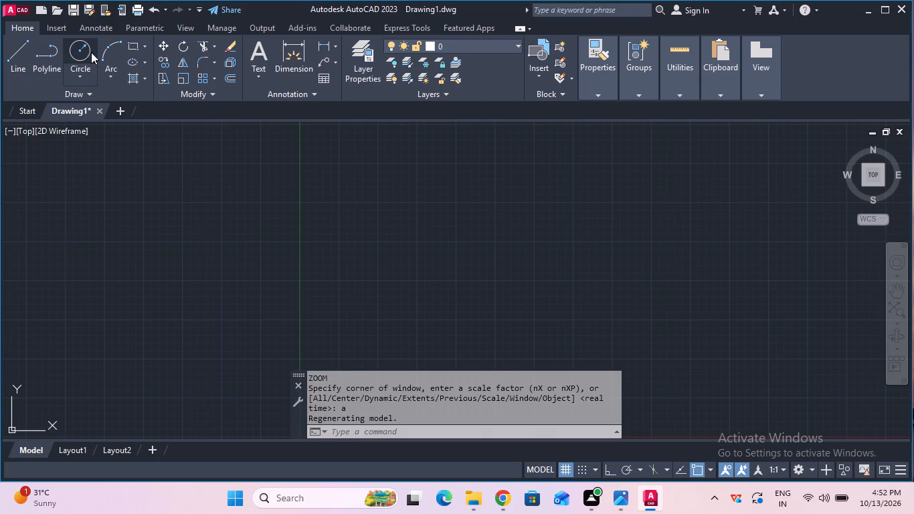
{"action": "left_click", "coordinate": [625, 253]}
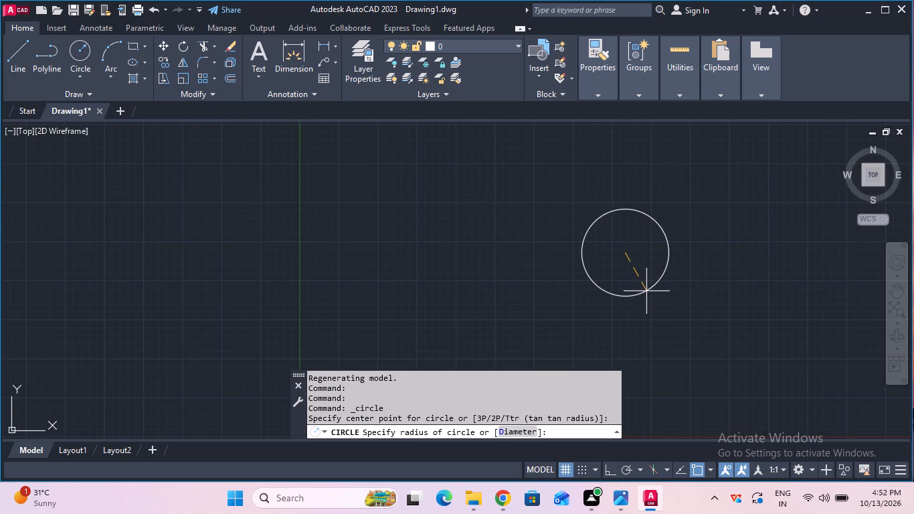
{"action": "type", "text": "40"}
{"action": "key", "text": "Return"}
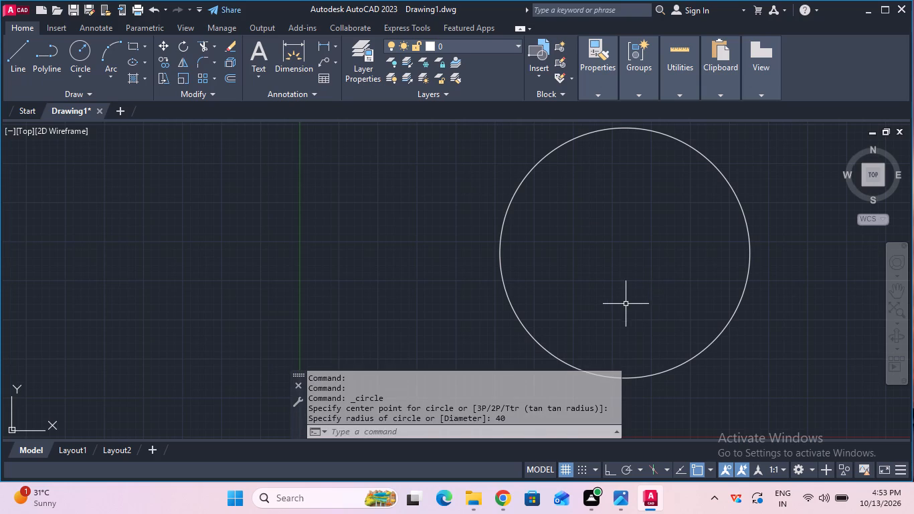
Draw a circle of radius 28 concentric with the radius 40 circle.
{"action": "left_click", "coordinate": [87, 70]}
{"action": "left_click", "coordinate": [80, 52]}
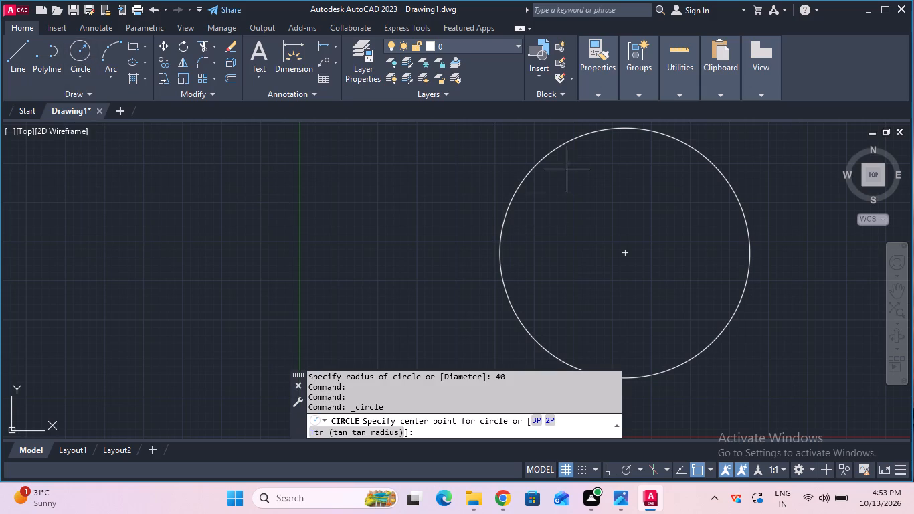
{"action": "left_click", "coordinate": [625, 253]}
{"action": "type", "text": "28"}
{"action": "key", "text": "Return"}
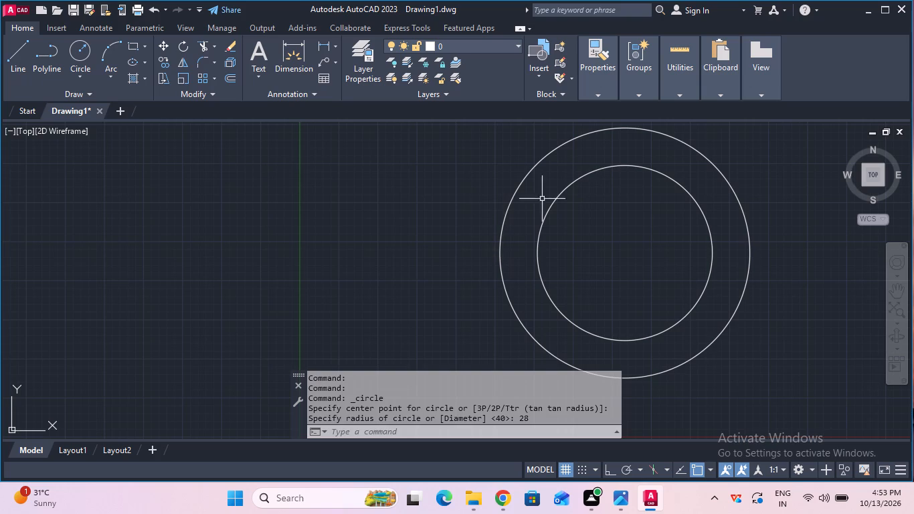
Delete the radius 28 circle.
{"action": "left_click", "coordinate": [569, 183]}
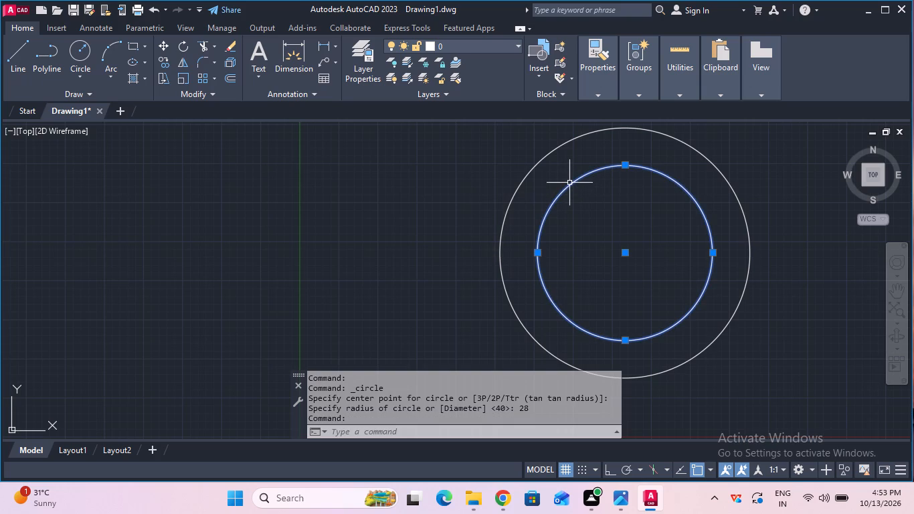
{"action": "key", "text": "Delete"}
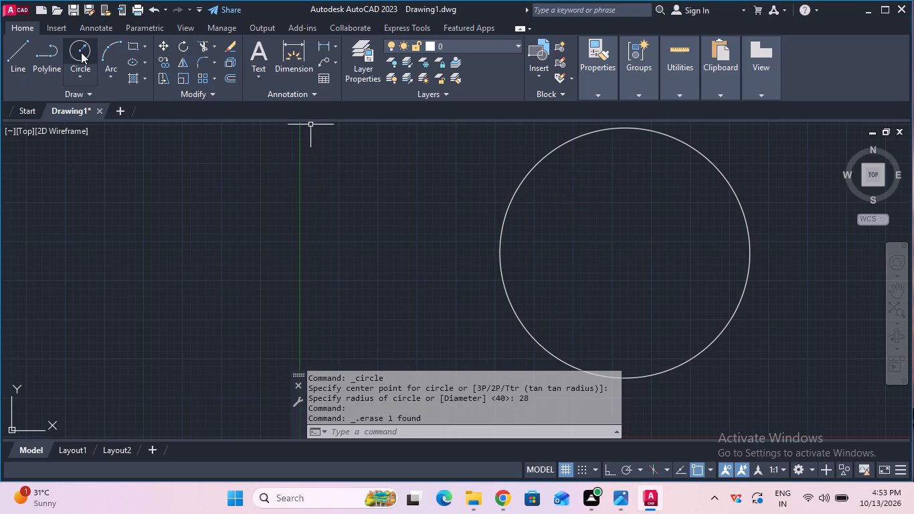
Draw a circle of radius 20 concentric with the radius 40 circle.
{"action": "left_click", "coordinate": [74, 56]}
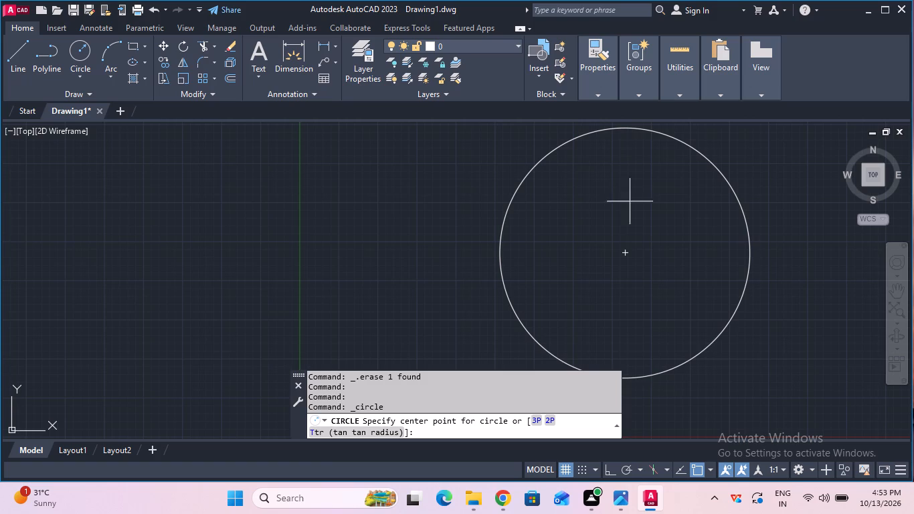
{"action": "left_click", "coordinate": [626, 247]}
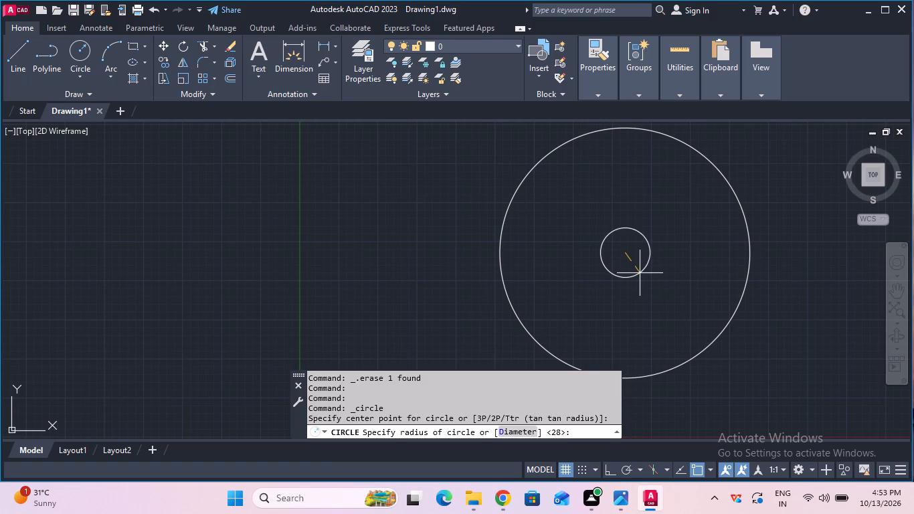
{"action": "key", "text": "2"}
{"action": "key", "text": "0"}
{"action": "key", "text": "Return"}
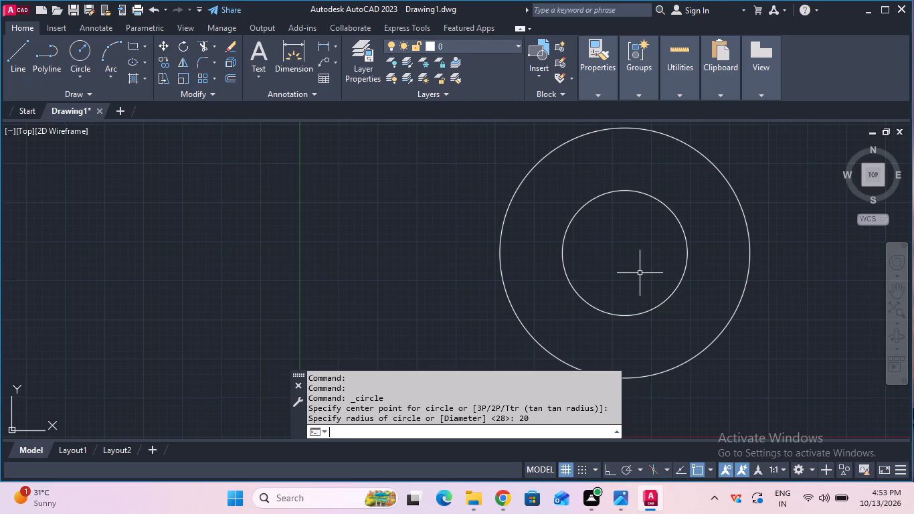
Draw a circle of radius 14 at the common centre of the two existing circles.
{"action": "scroll", "coordinate": [640, 273], "scroll_direction": "down", "scroll_amount": 1}
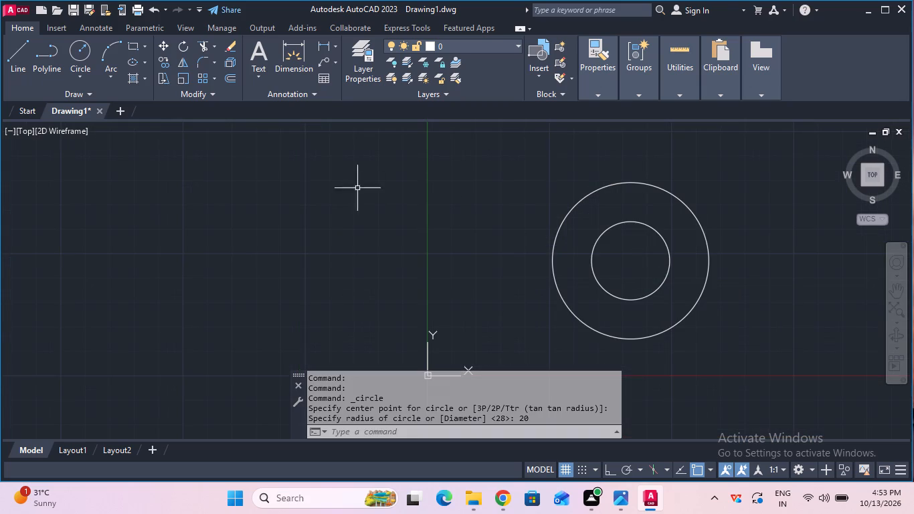
{"action": "left_click", "coordinate": [88, 56]}
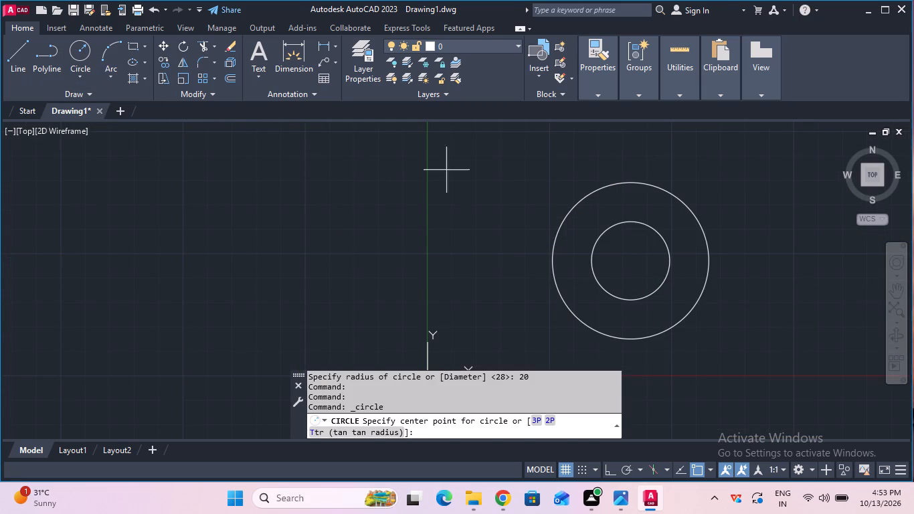
{"action": "left_click", "coordinate": [632, 258]}
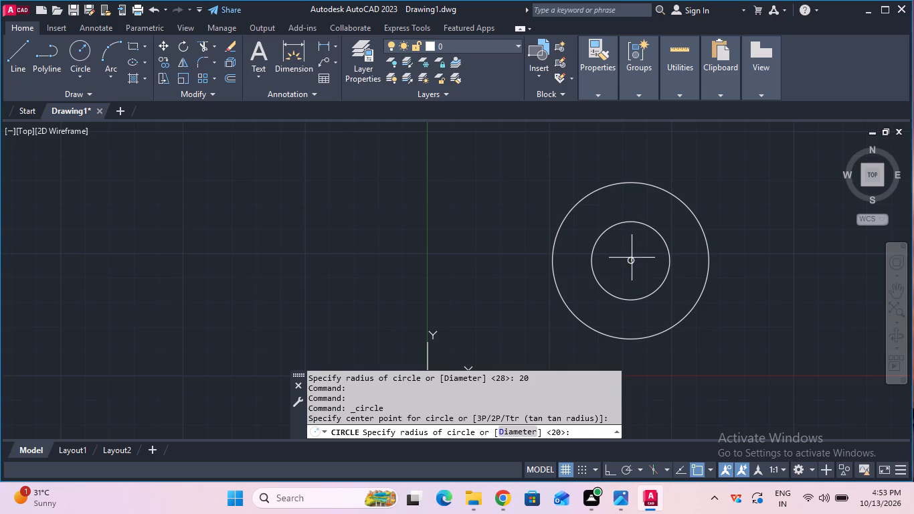
{"action": "key", "text": "1"}
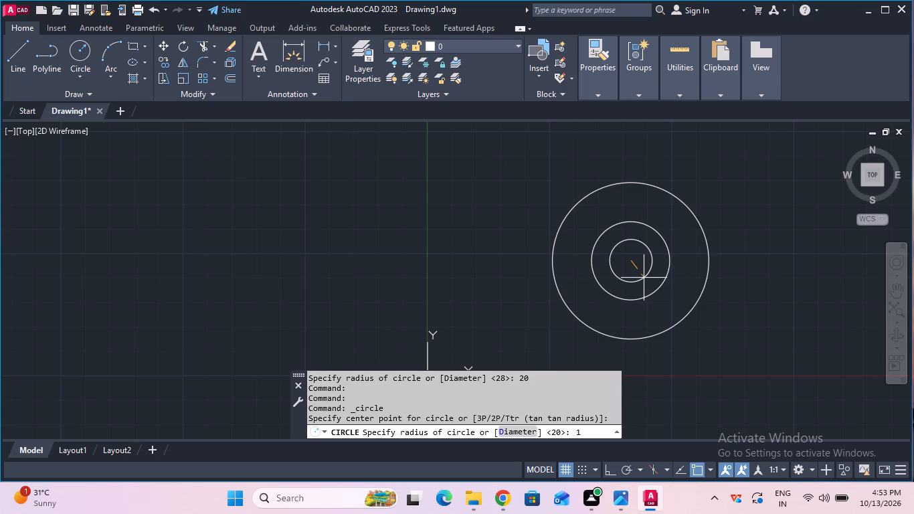
{"action": "key", "text": "4"}
{"action": "key", "text": "Return"}
{"action": "left_click", "coordinate": [644, 278]}
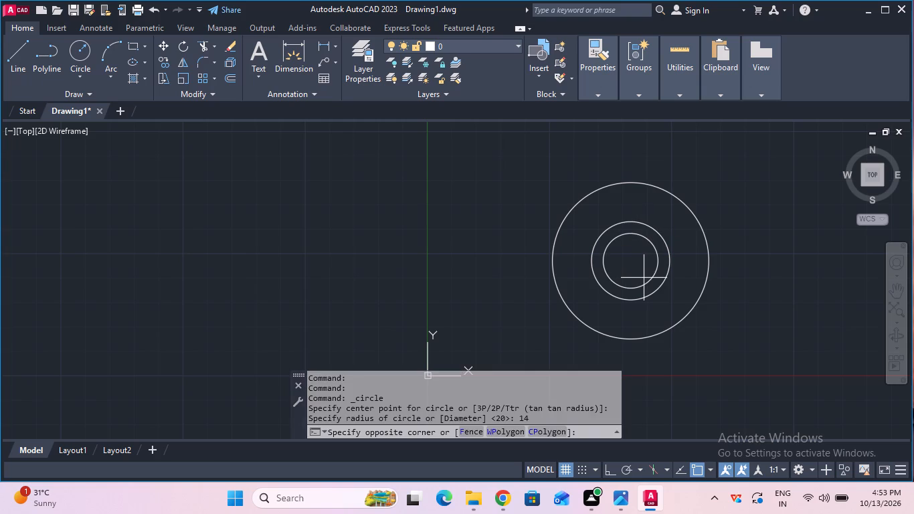
{"action": "key", "text": "Escape"}
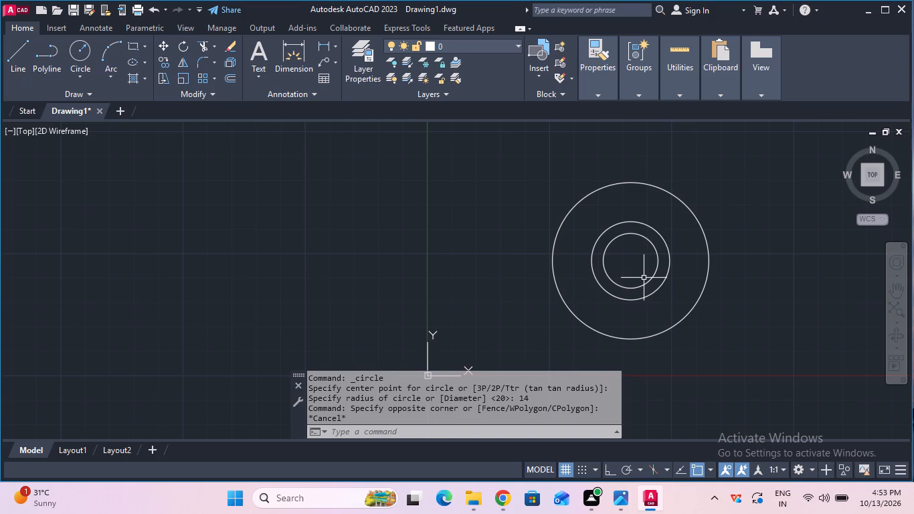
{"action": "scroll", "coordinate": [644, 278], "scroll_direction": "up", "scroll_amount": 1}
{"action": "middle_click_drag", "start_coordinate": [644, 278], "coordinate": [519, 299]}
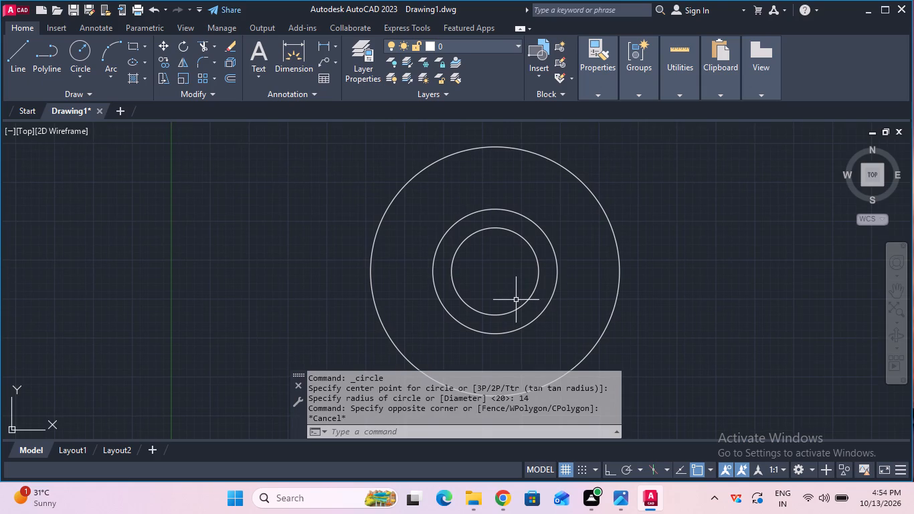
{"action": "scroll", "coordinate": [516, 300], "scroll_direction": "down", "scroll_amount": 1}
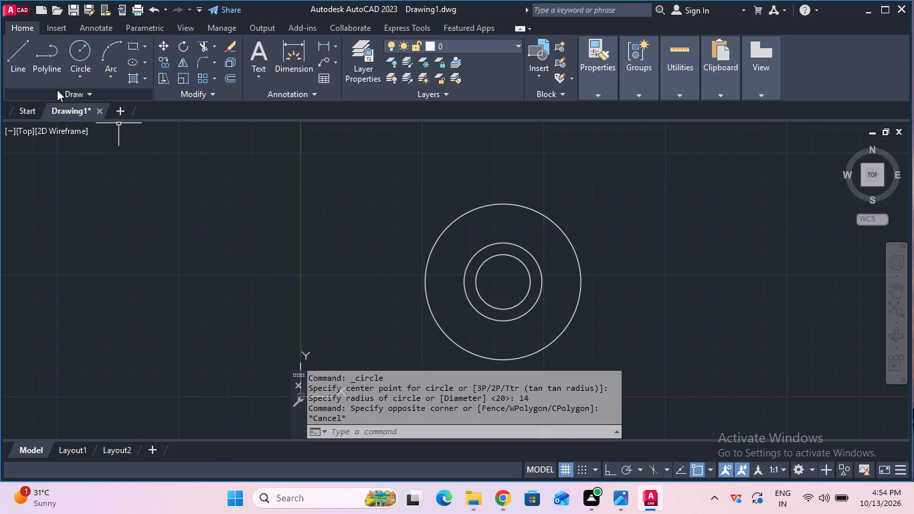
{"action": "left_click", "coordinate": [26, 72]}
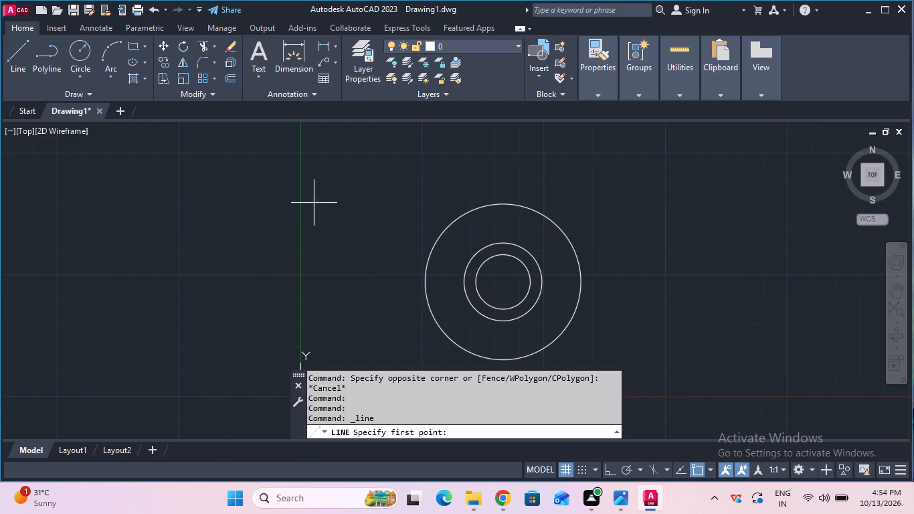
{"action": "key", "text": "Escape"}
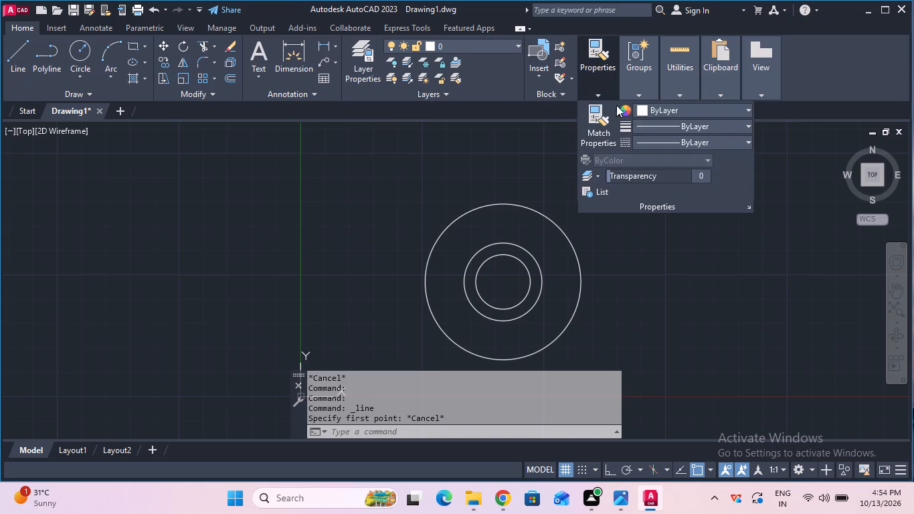
Load the CENTER linetype from acad.lin into the drawing and accept the Linetype Manager.
{"action": "left_click", "coordinate": [672, 147]}
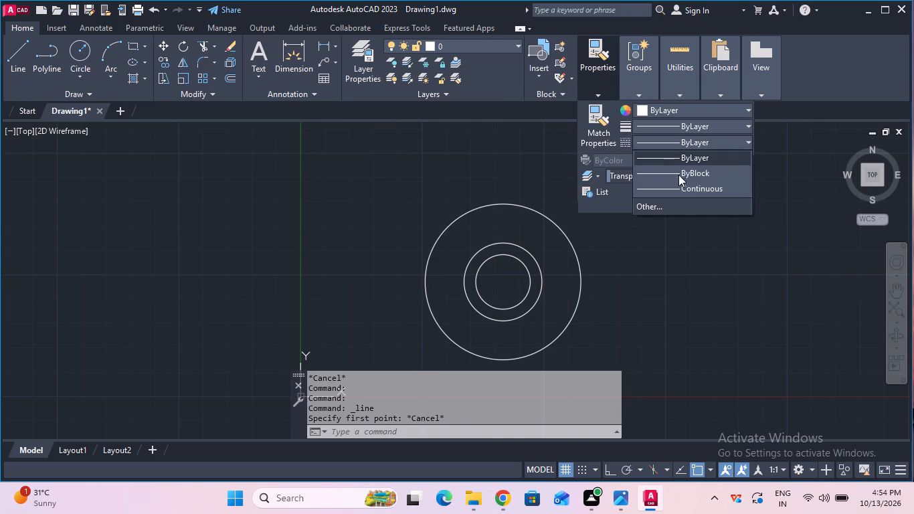
{"action": "left_click", "coordinate": [684, 208]}
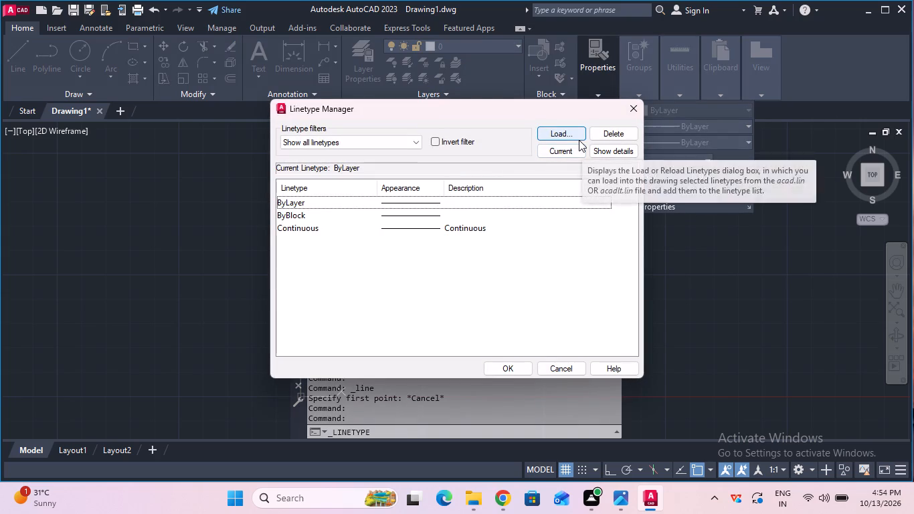
{"action": "left_click", "coordinate": [579, 140]}
{"action": "scroll", "coordinate": [496, 225], "scroll_direction": "down", "scroll_amount": 1}
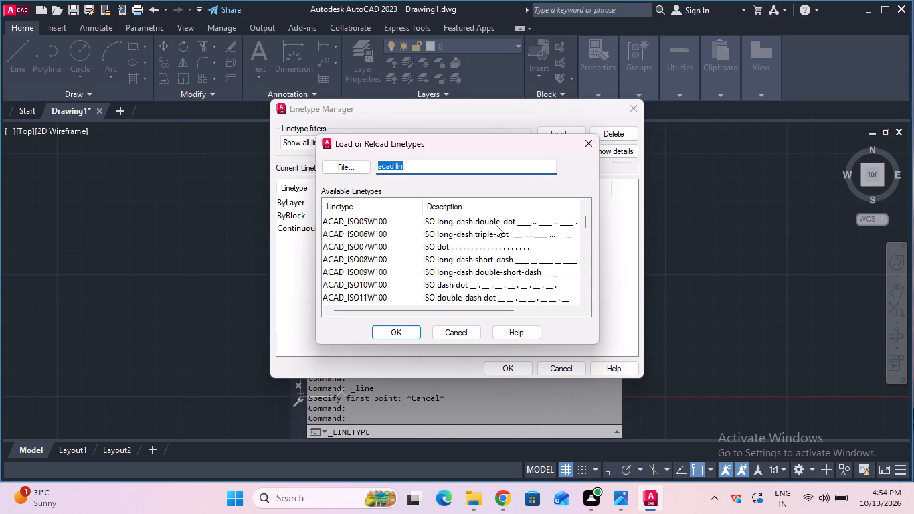
{"action": "scroll", "coordinate": [496, 225], "scroll_direction": "down", "scroll_amount": 4}
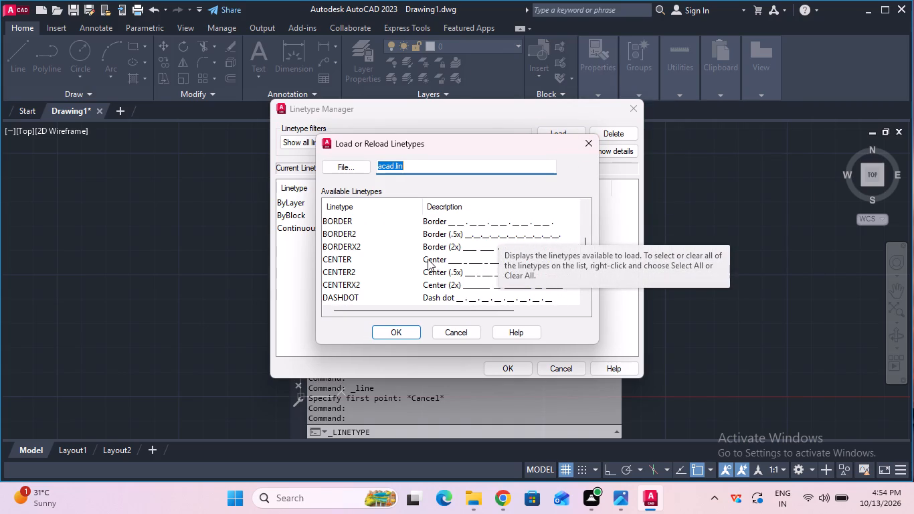
{"action": "left_click", "coordinate": [428, 259]}
{"action": "left_click", "coordinate": [399, 337]}
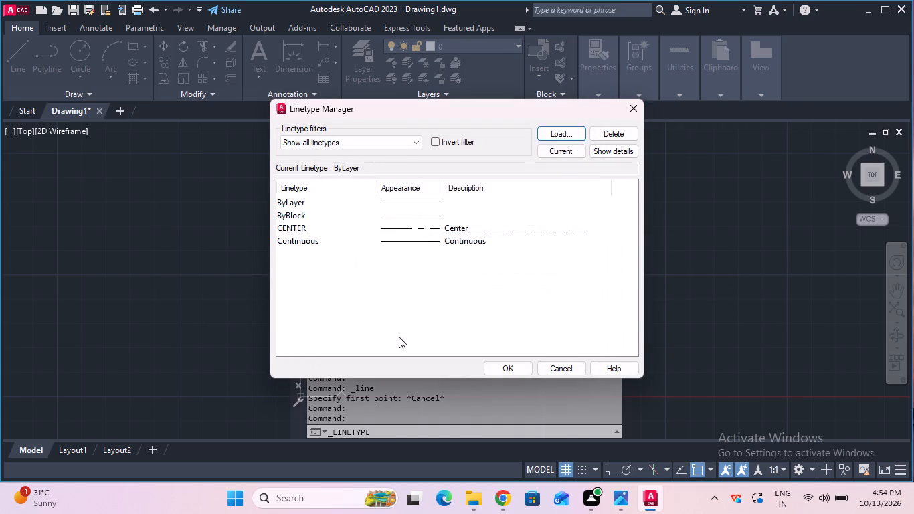
{"action": "left_click", "coordinate": [491, 365]}
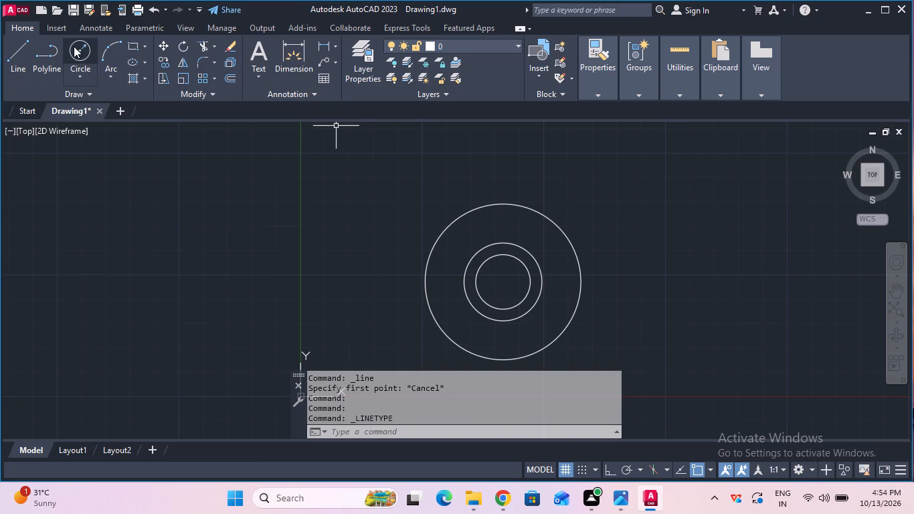
Make CENTER the current linetype and, with Ortho on, draw a horizontal line from the circles' centre to the outer circle's left quadrant.
{"action": "left_click", "coordinate": [27, 63]}
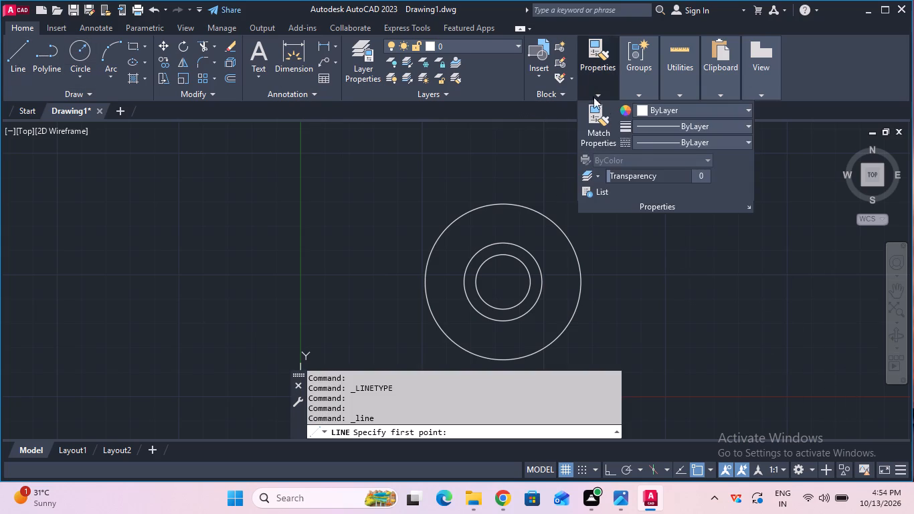
{"action": "left_click", "coordinate": [633, 140]}
{"action": "left_click", "coordinate": [654, 184]}
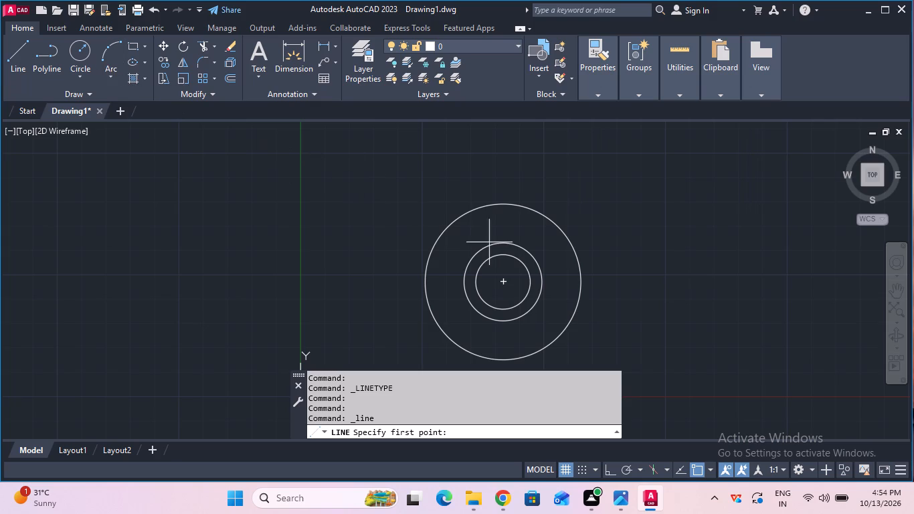
{"action": "left_click", "coordinate": [507, 283]}
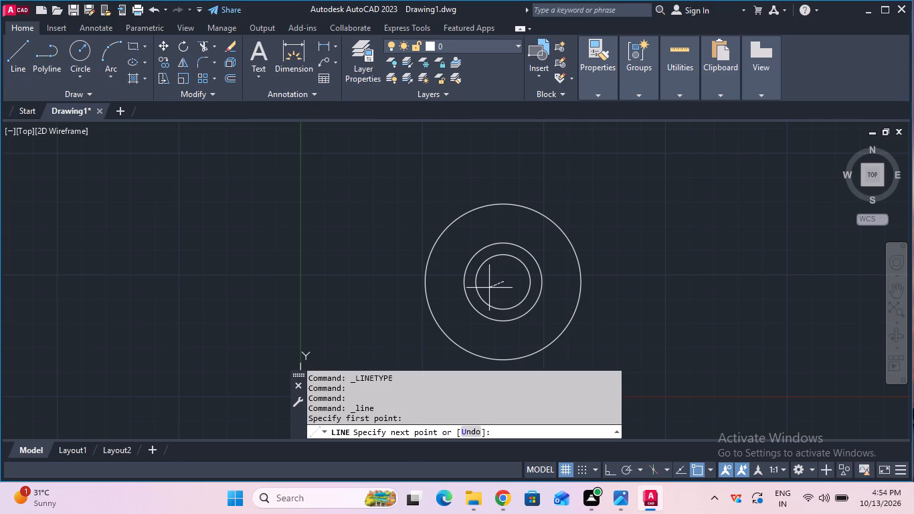
{"action": "key", "text": "F8"}
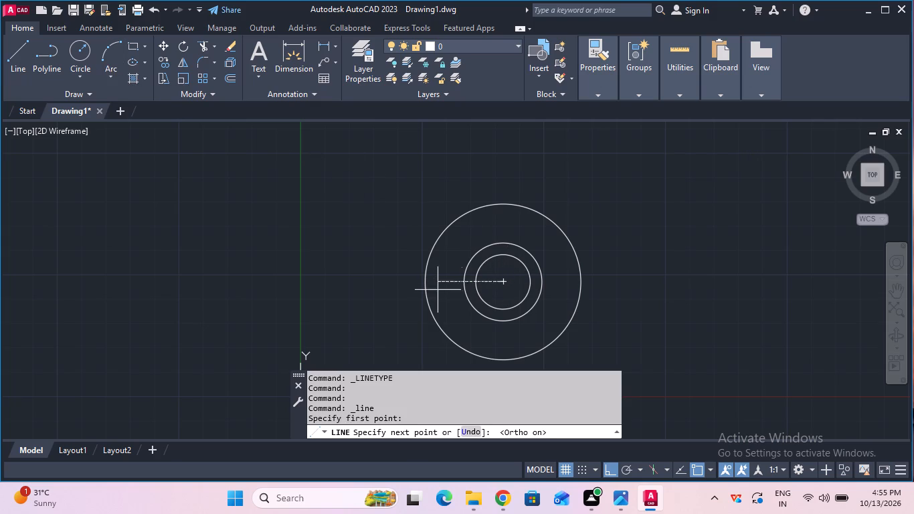
{"action": "left_click", "coordinate": [426, 288]}
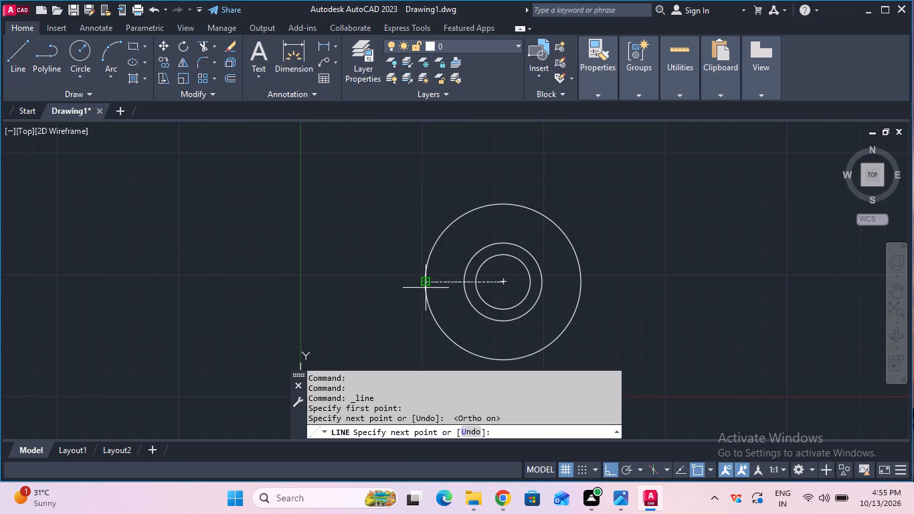
{"action": "key", "text": "Escape"}
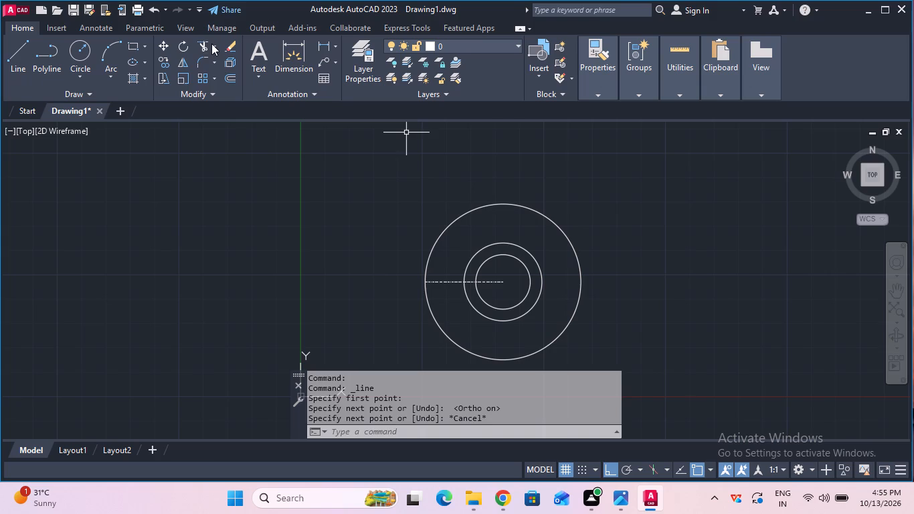
Extend the horizontal centre line across both inner circles to the right side of the outer circle.
{"action": "left_click", "coordinate": [211, 44]}
{"action": "left_click", "coordinate": [219, 82]}
{"action": "left_click", "coordinate": [490, 282]}
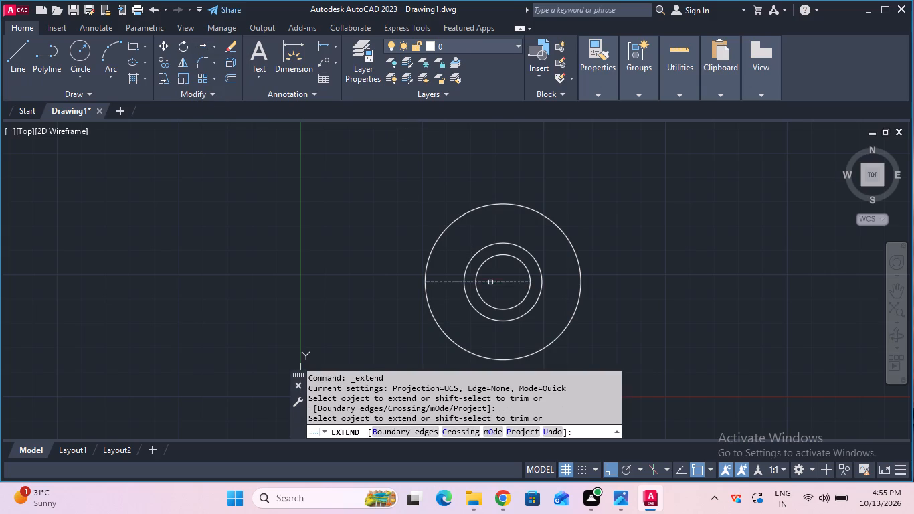
{"action": "left_click", "coordinate": [504, 282]}
{"action": "left_click", "coordinate": [517, 282]}
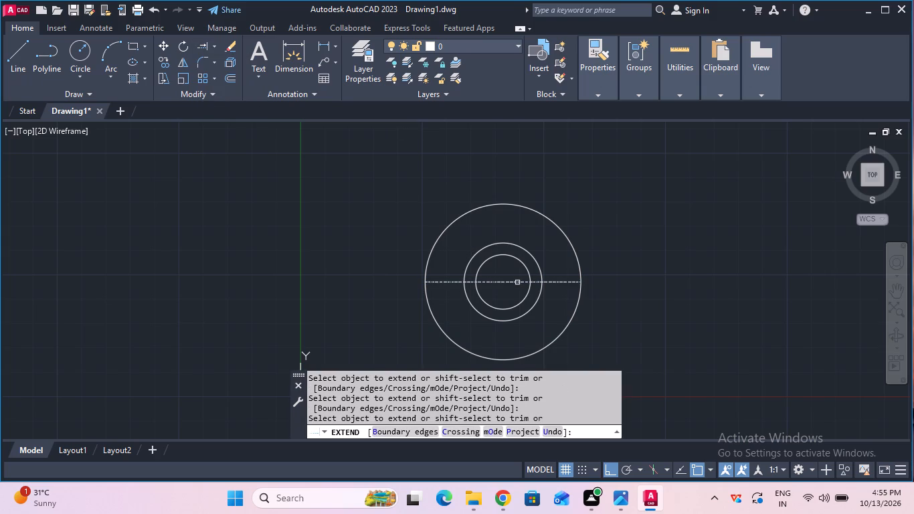
Draw the vertical centre line as two lines from the circles' centre, one to the outer circle's top quadrant and one to its bottom quadrant.
{"action": "key", "text": "Escape"}
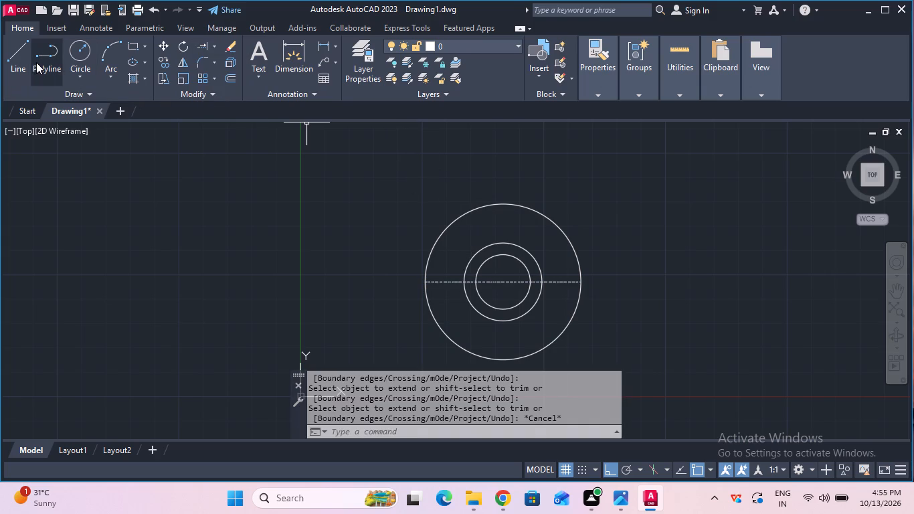
{"action": "left_click", "coordinate": [29, 59]}
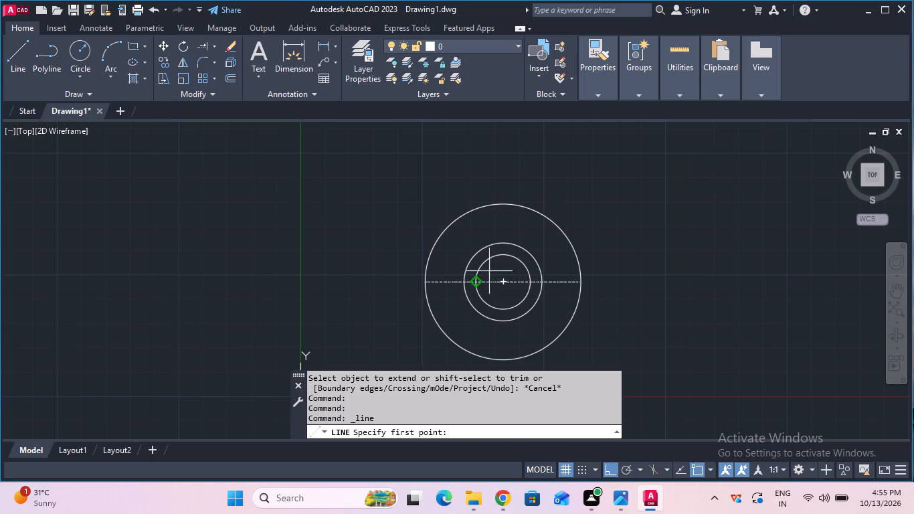
{"action": "left_click", "coordinate": [506, 287]}
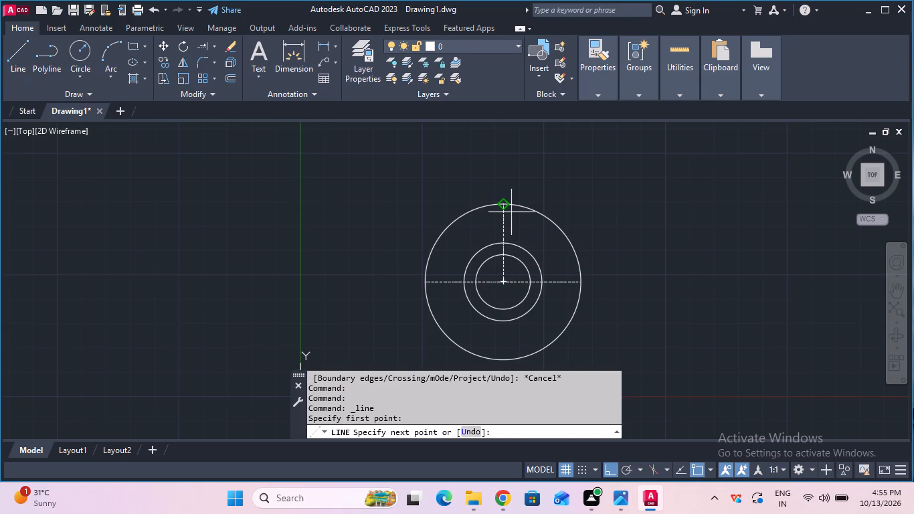
{"action": "left_click", "coordinate": [507, 201]}
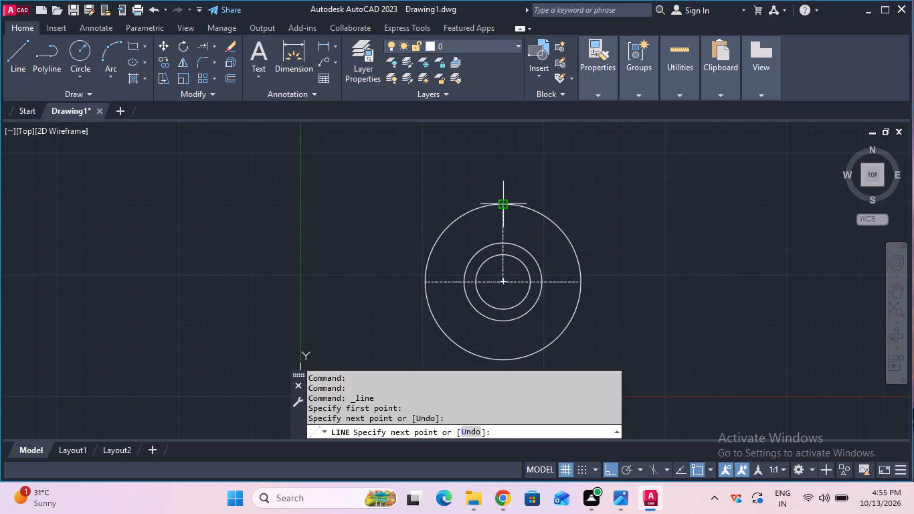
{"action": "key", "text": "Escape"}
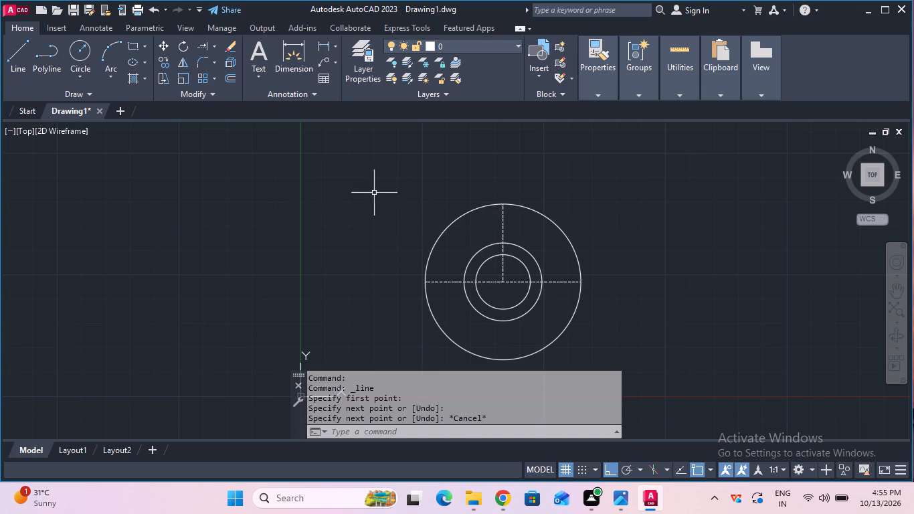
{"action": "left_click", "coordinate": [8, 65]}
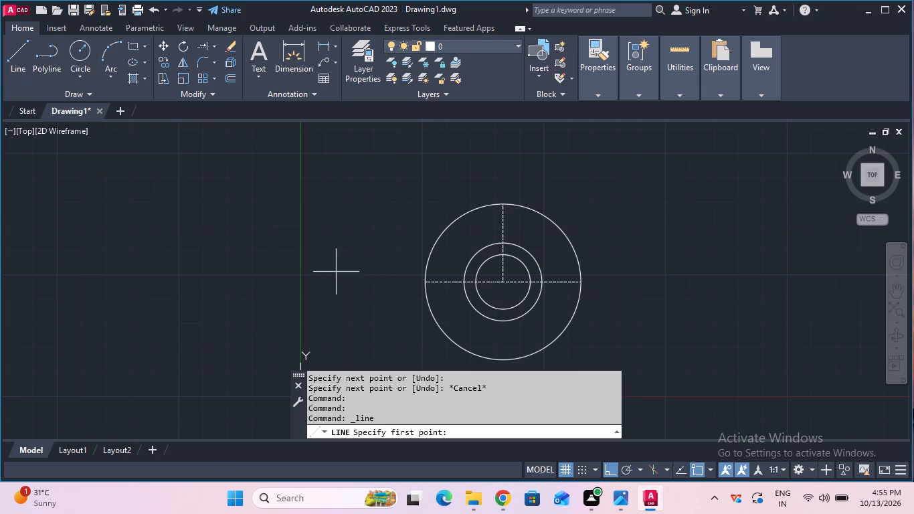
{"action": "left_click", "coordinate": [504, 281]}
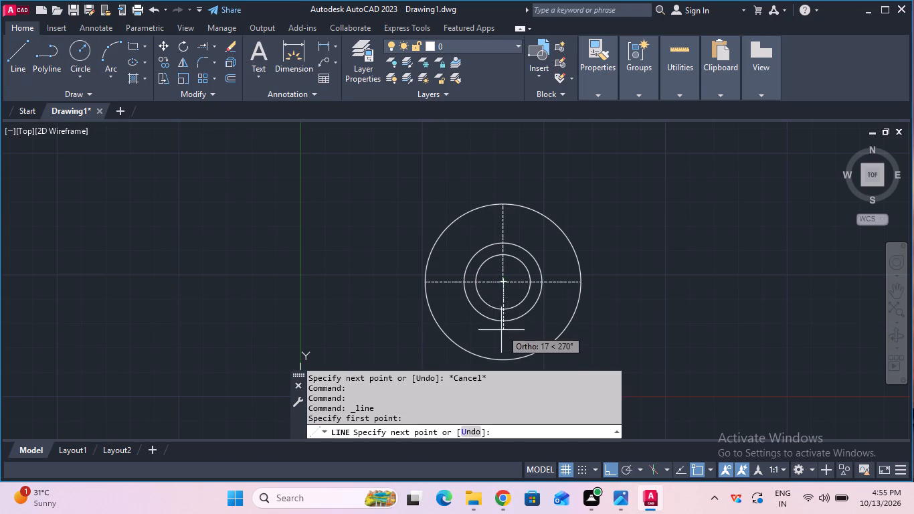
{"action": "left_click", "coordinate": [500, 358]}
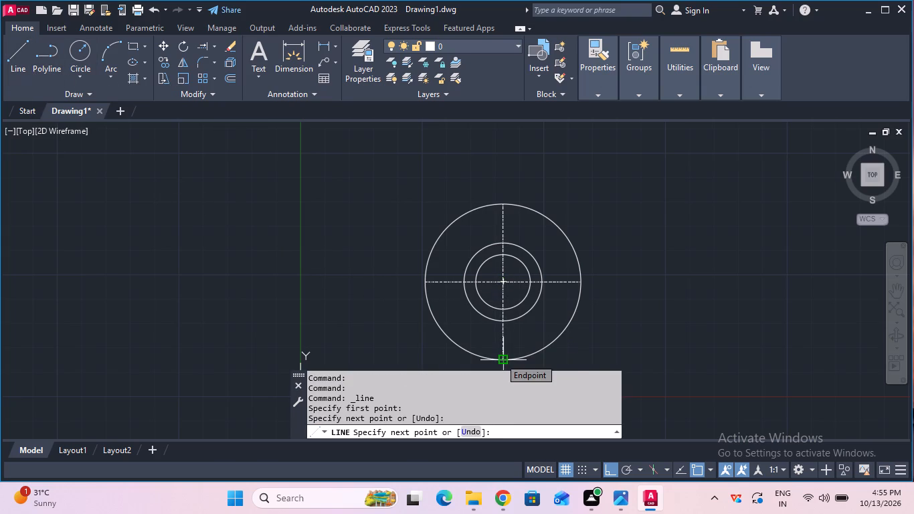
{"action": "key", "text": "Escape"}
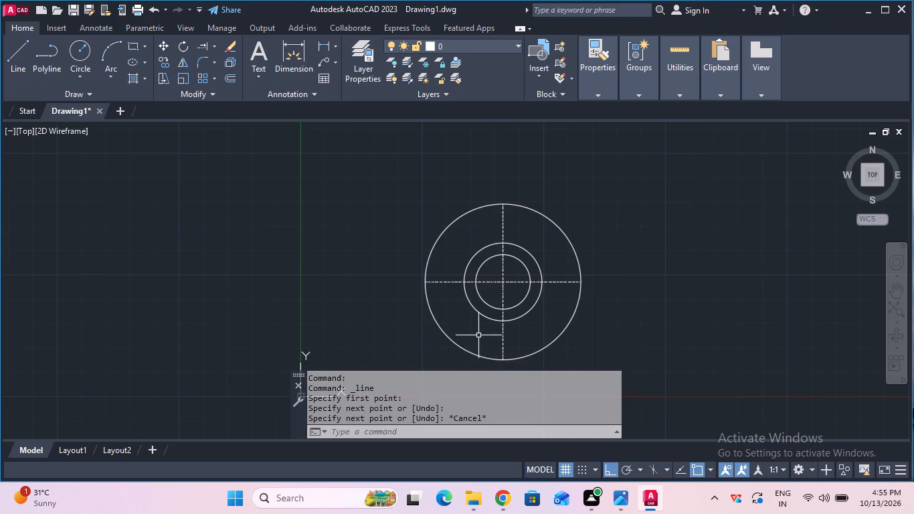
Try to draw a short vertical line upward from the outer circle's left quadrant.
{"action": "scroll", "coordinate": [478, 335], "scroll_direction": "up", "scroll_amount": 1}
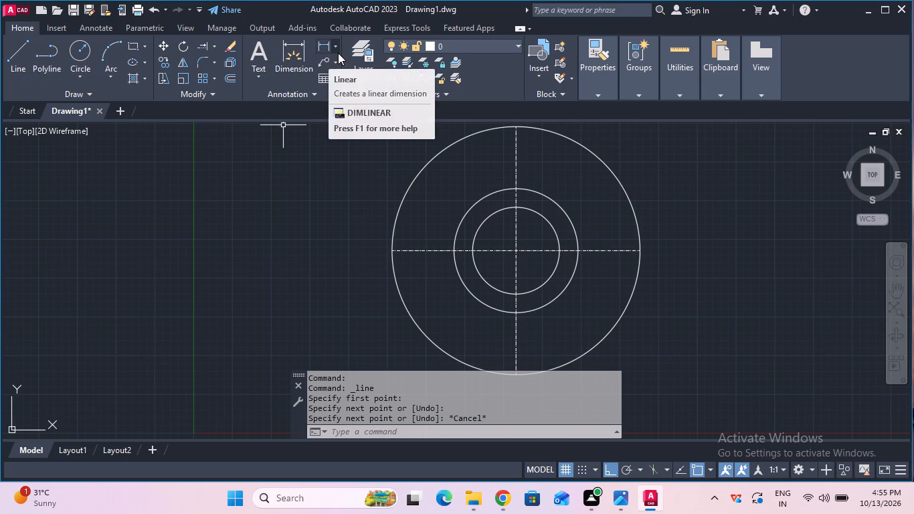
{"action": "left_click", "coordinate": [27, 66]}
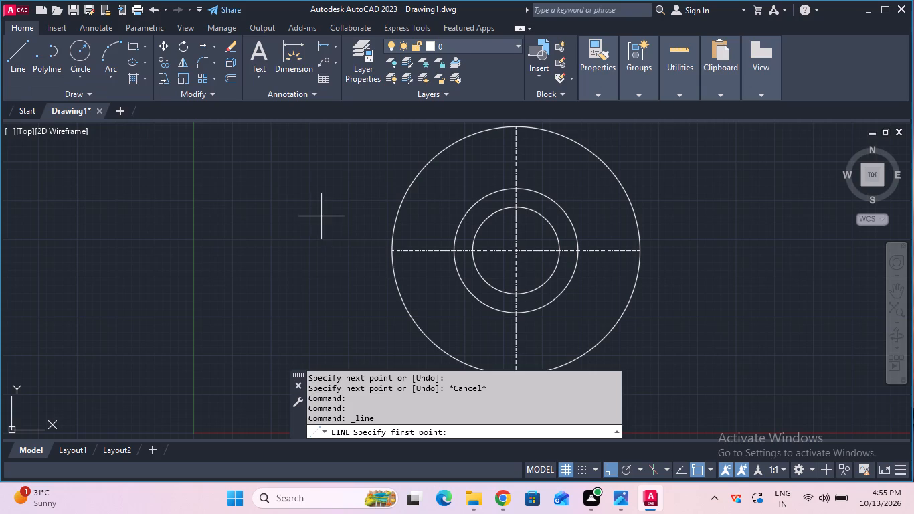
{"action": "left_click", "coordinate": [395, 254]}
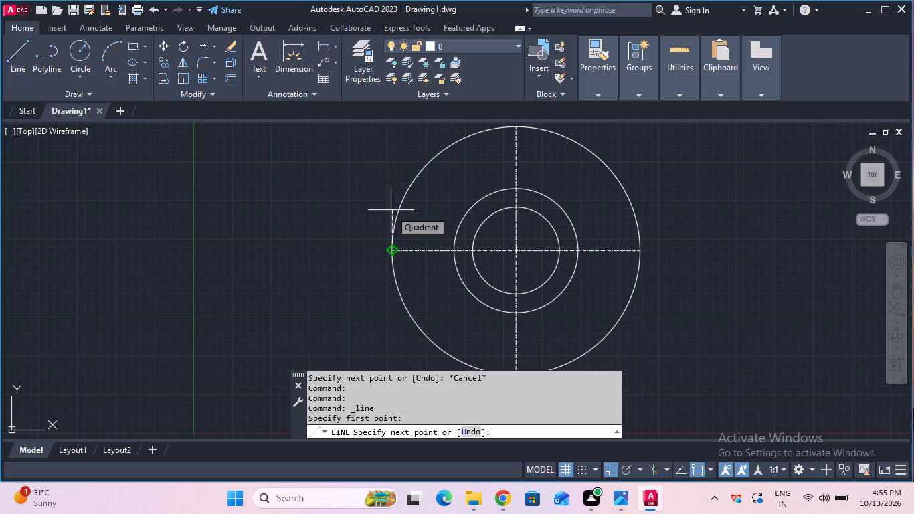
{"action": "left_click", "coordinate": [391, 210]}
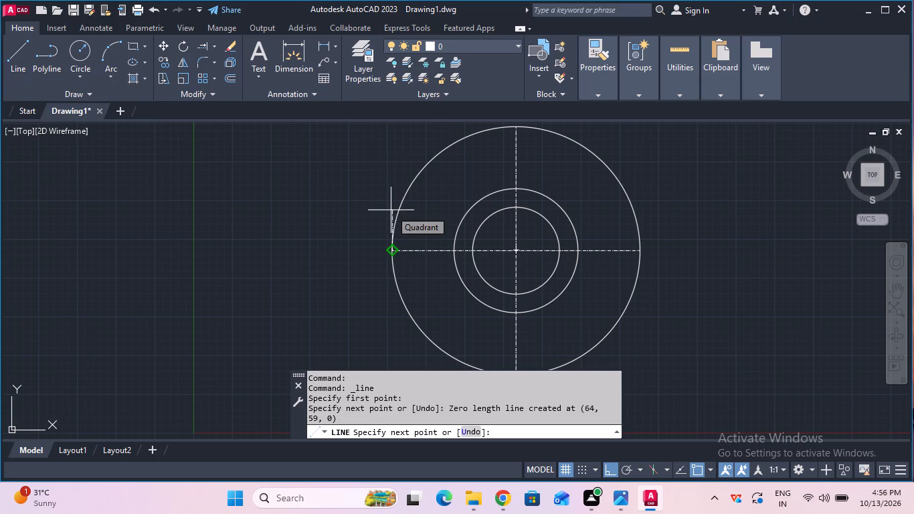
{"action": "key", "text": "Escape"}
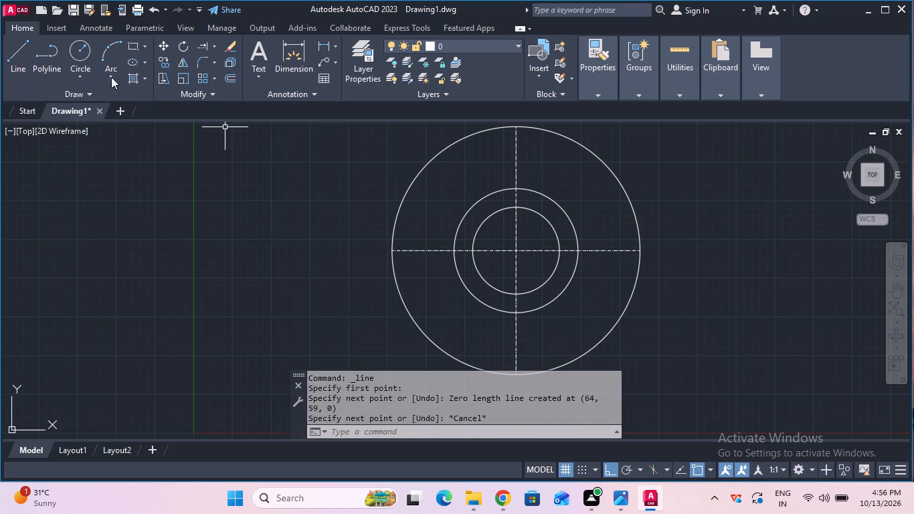
Draw two 5 mm vertical lines from the outer circle's left quadrant, one upward and one downward.
{"action": "left_click_drag", "start_coordinate": [6, 70], "coordinate": [27, 74]}
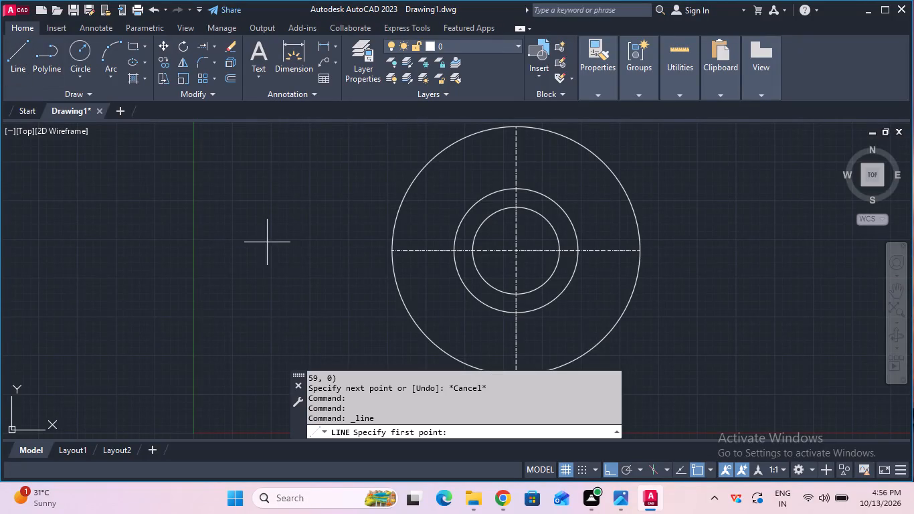
{"action": "left_click", "coordinate": [390, 253]}
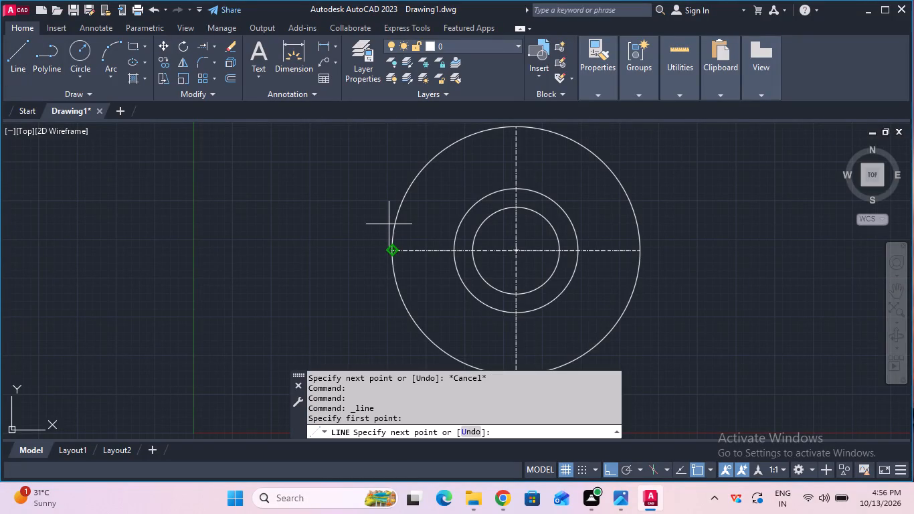
{"action": "key", "text": "5"}
{"action": "key", "text": "Return"}
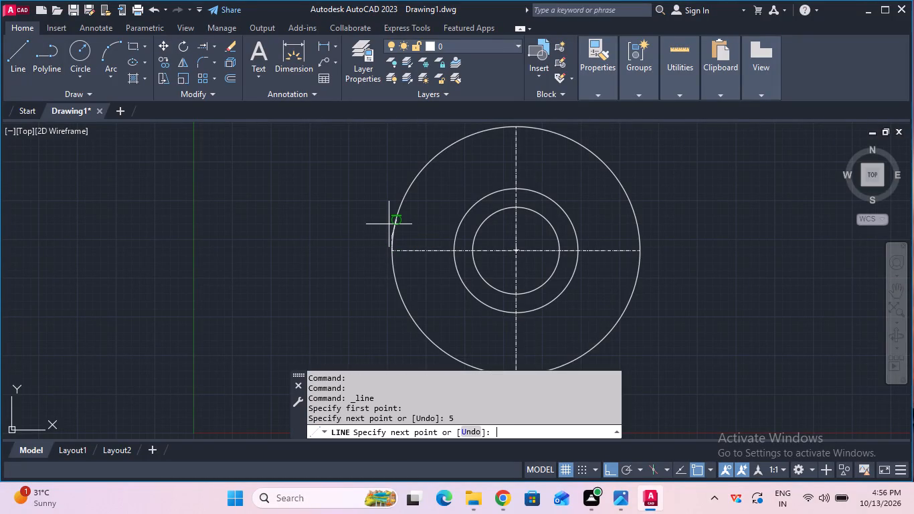
{"action": "key", "text": "Escape"}
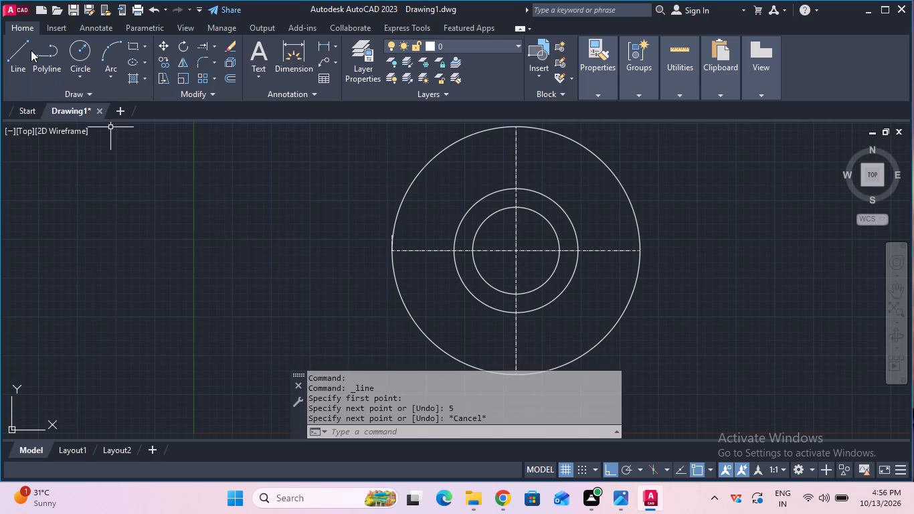
{"action": "left_click", "coordinate": [23, 60]}
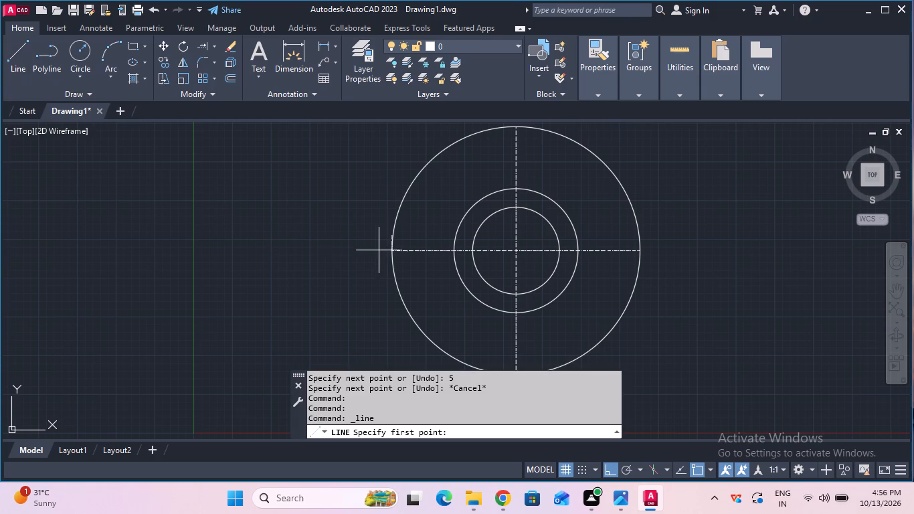
{"action": "double_click", "coordinate": [389, 253]}
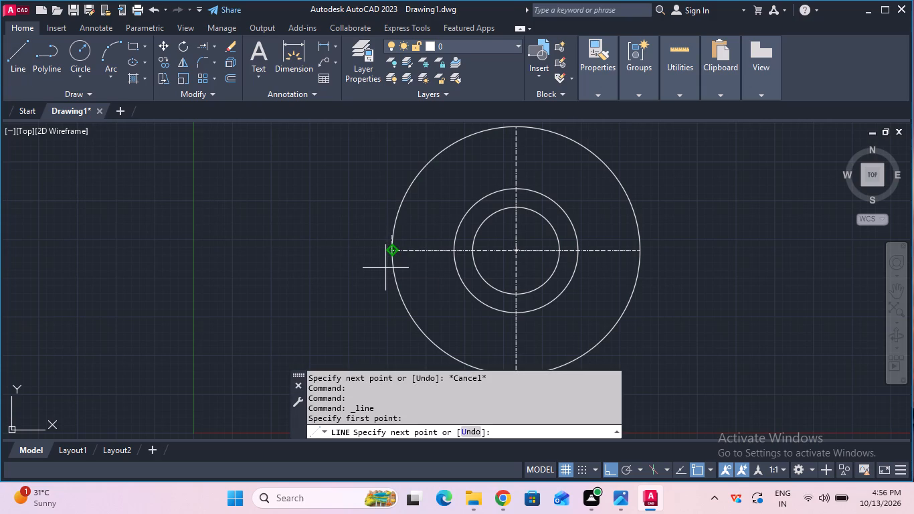
{"action": "key", "text": "5"}
{"action": "key", "text": "Return"}
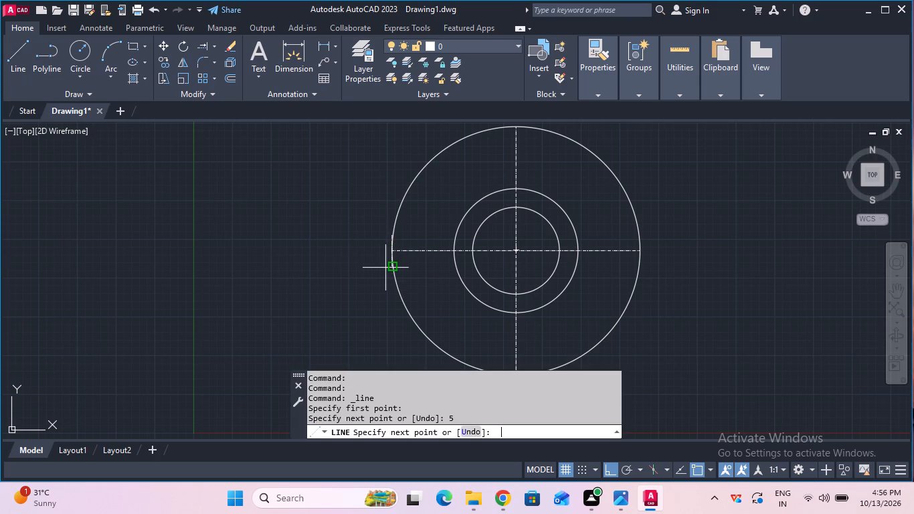
{"action": "scroll", "coordinate": [385, 268], "scroll_direction": "up", "scroll_amount": 2}
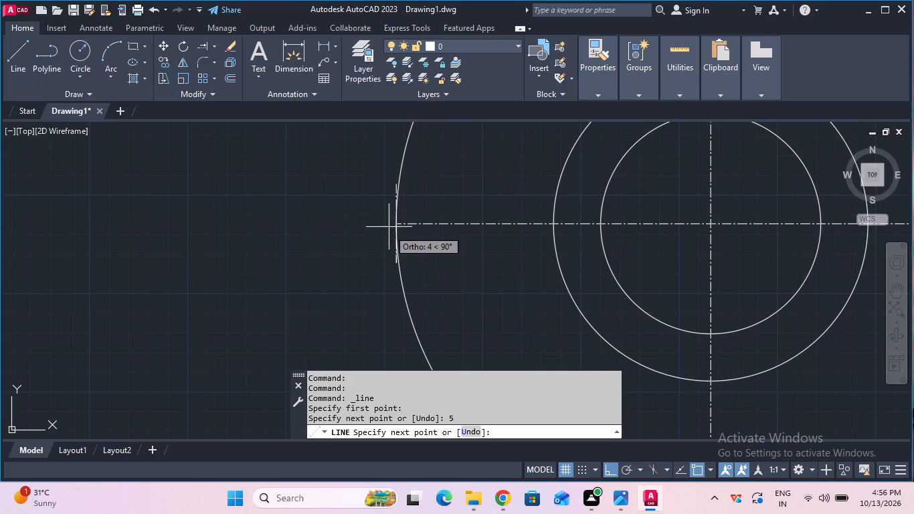
{"action": "key", "text": "Escape"}
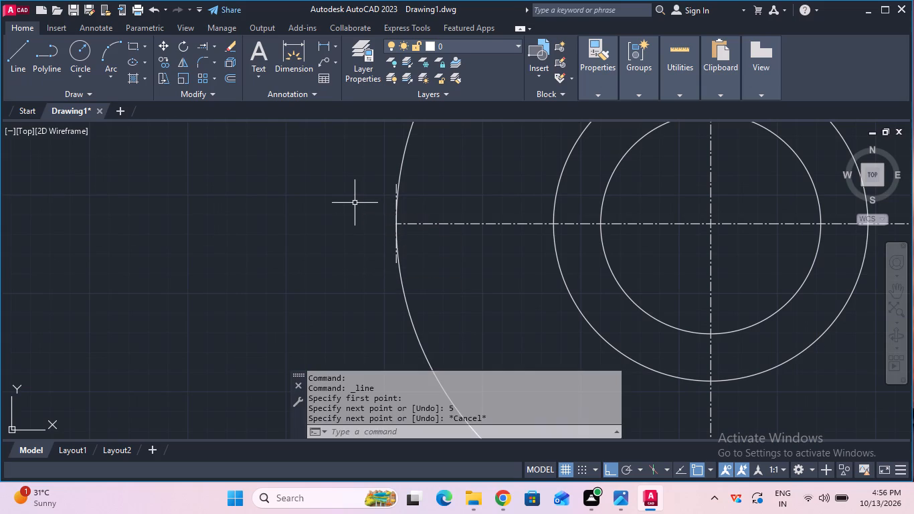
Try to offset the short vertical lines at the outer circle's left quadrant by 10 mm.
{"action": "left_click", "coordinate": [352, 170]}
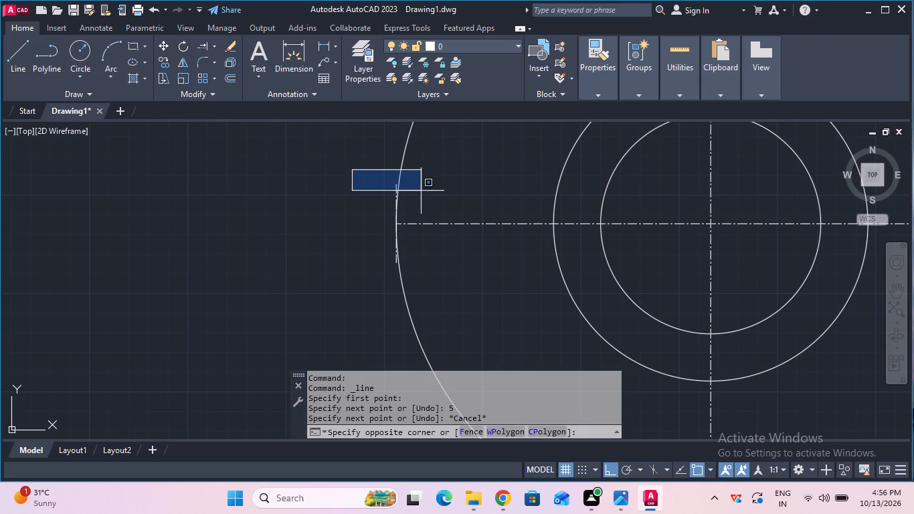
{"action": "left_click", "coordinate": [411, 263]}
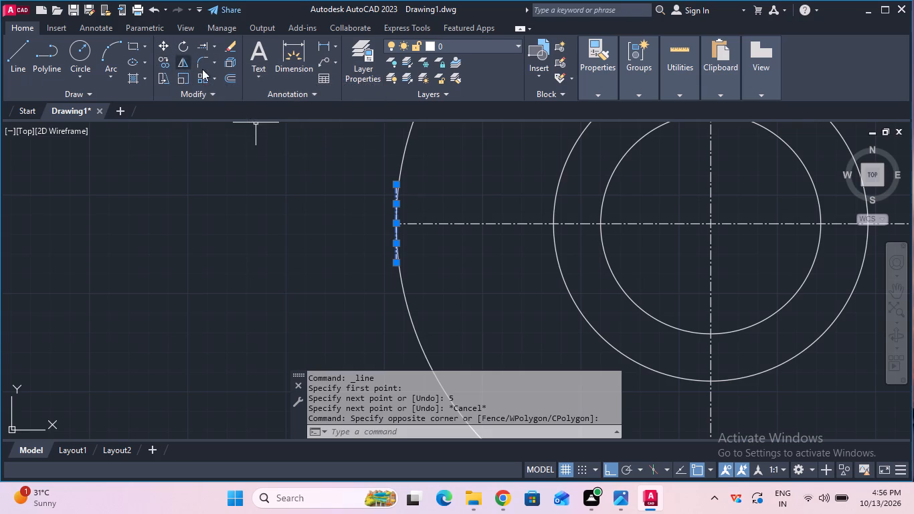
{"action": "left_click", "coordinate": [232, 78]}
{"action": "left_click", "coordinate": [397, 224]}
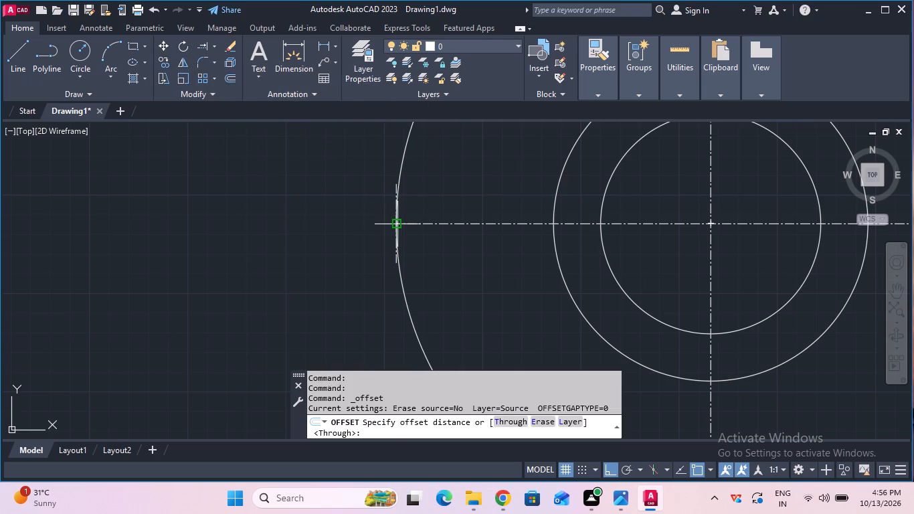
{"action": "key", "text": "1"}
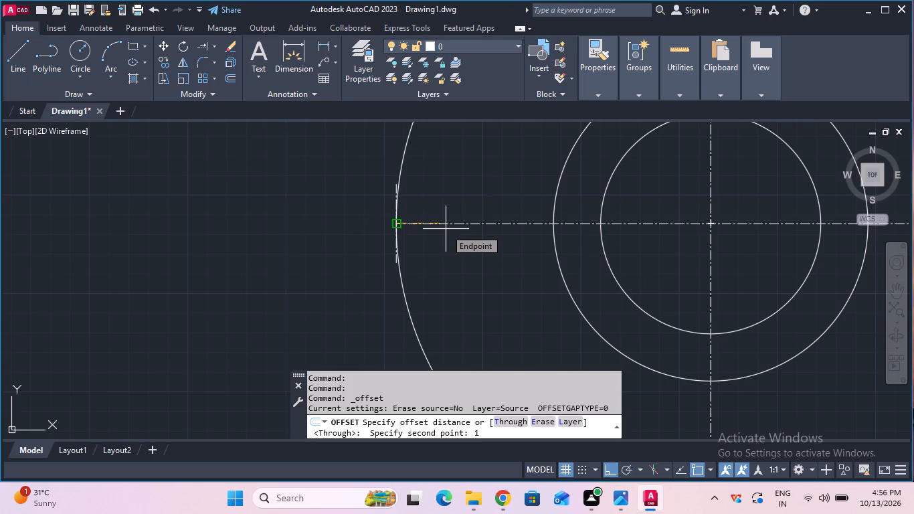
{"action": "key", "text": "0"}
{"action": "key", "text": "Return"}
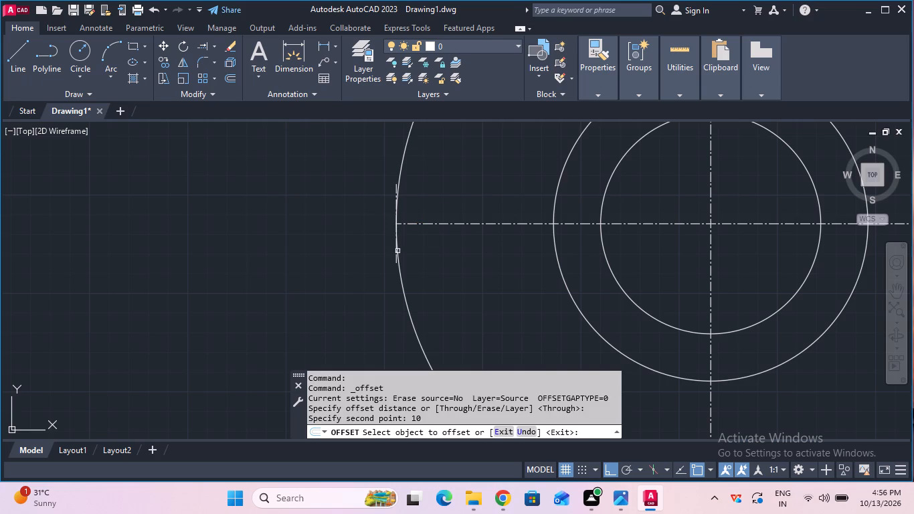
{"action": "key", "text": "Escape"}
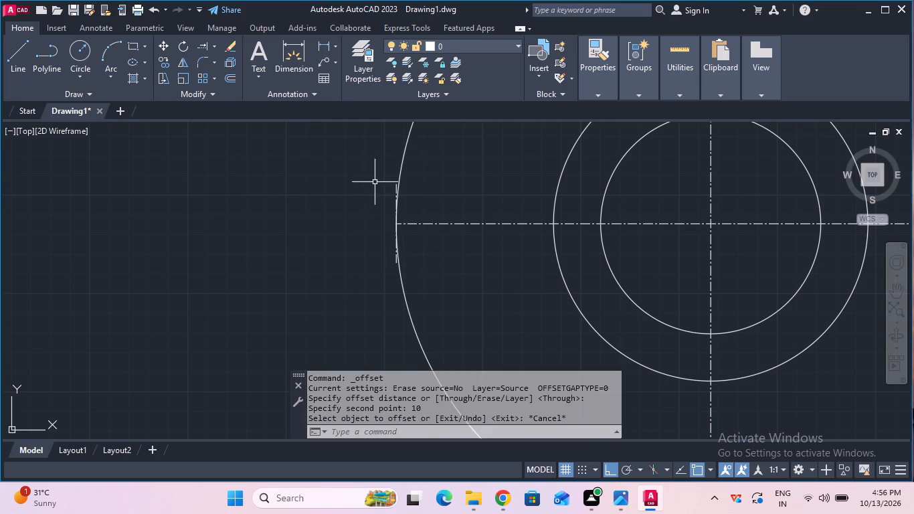
Join the short vertical segments at the outer circle's left quadrant into a single line.
{"action": "left_click", "coordinate": [374, 174]}
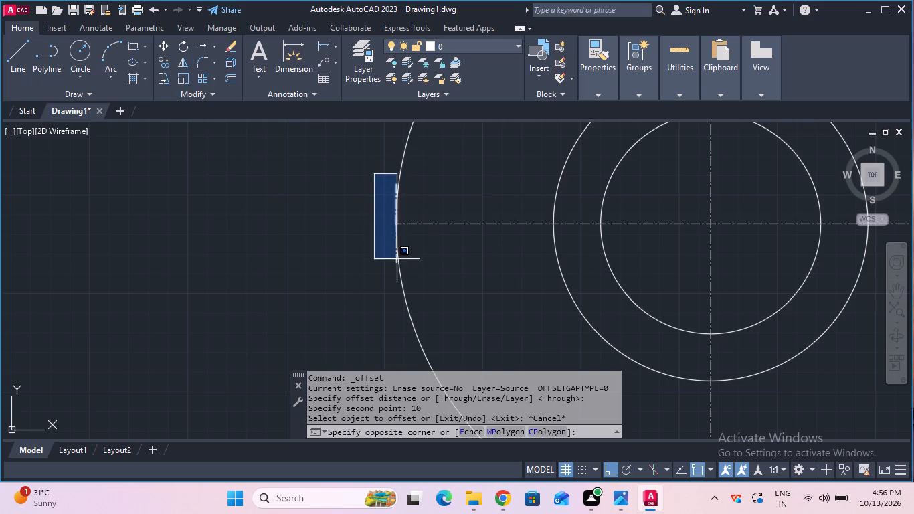
{"action": "left_click", "coordinate": [407, 270]}
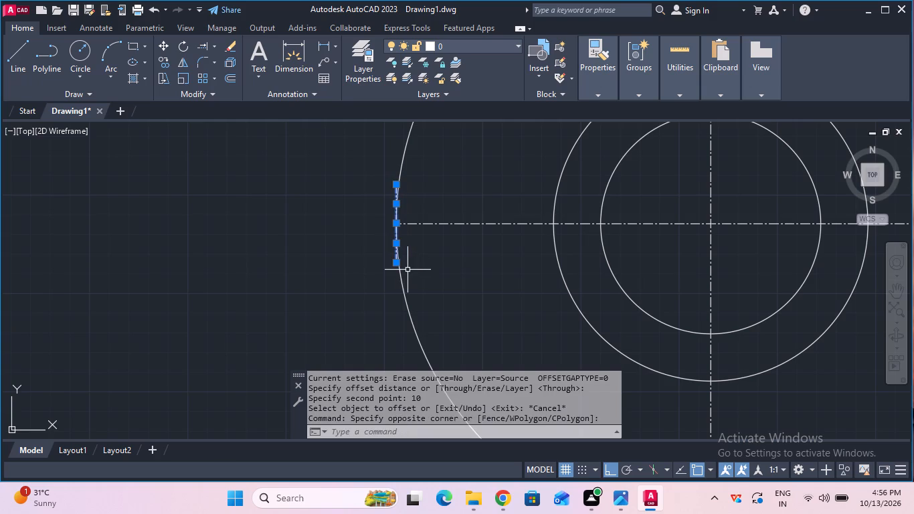
{"action": "type", "text": "joi"}
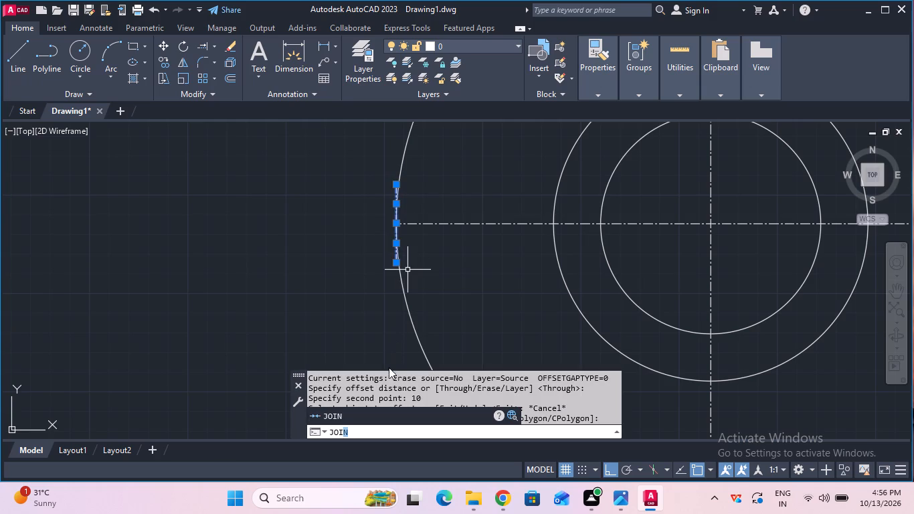
{"action": "left_click", "coordinate": [391, 414]}
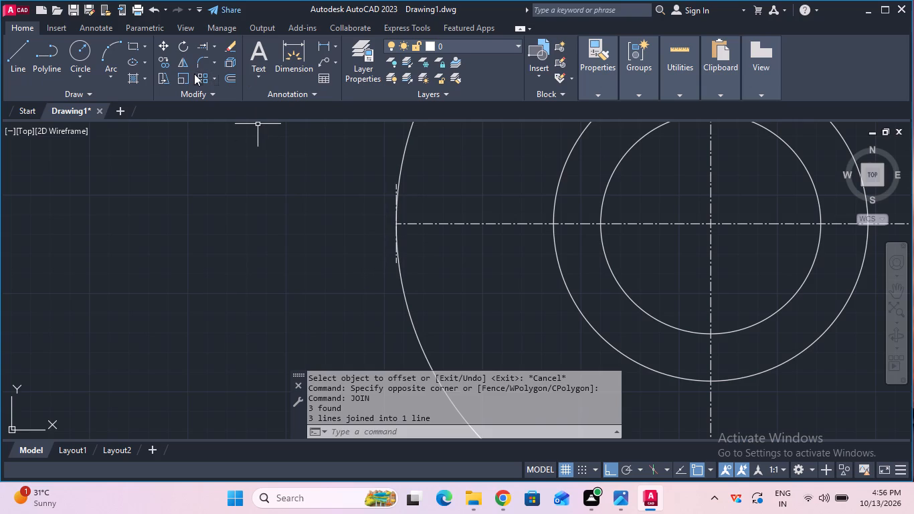
Offset the joined short vertical line at the outer circle's left quadrant by 10 mm toward the circle centre.
{"action": "left_click", "coordinate": [227, 76]}
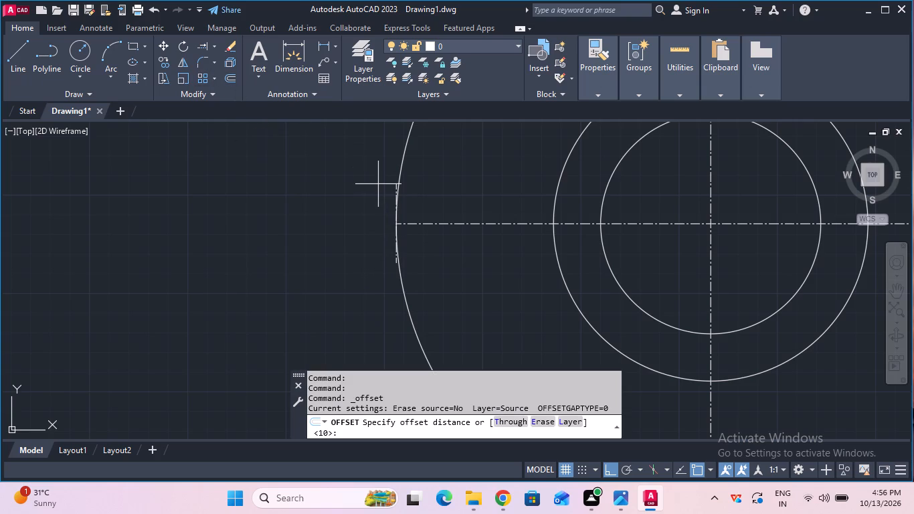
{"action": "left_click", "coordinate": [395, 188]}
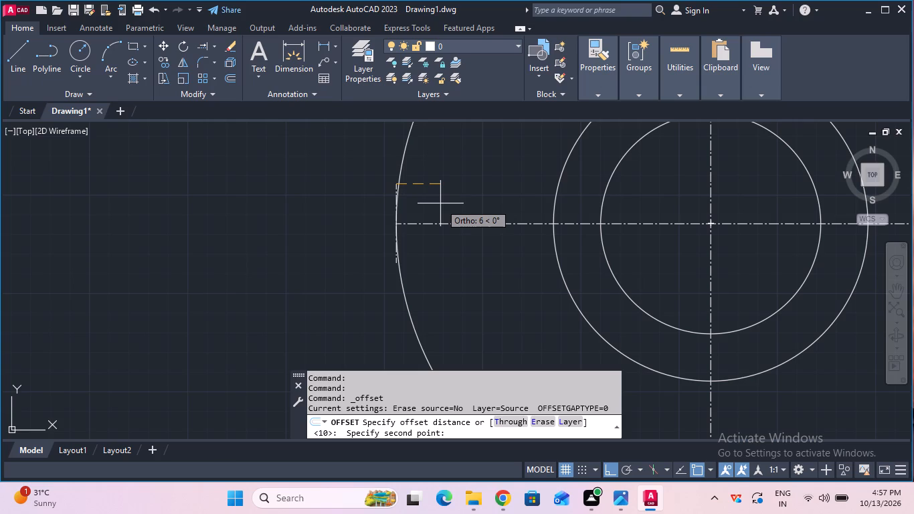
{"action": "key", "text": "1"}
{"action": "key", "text": "0"}
{"action": "key", "text": "Return"}
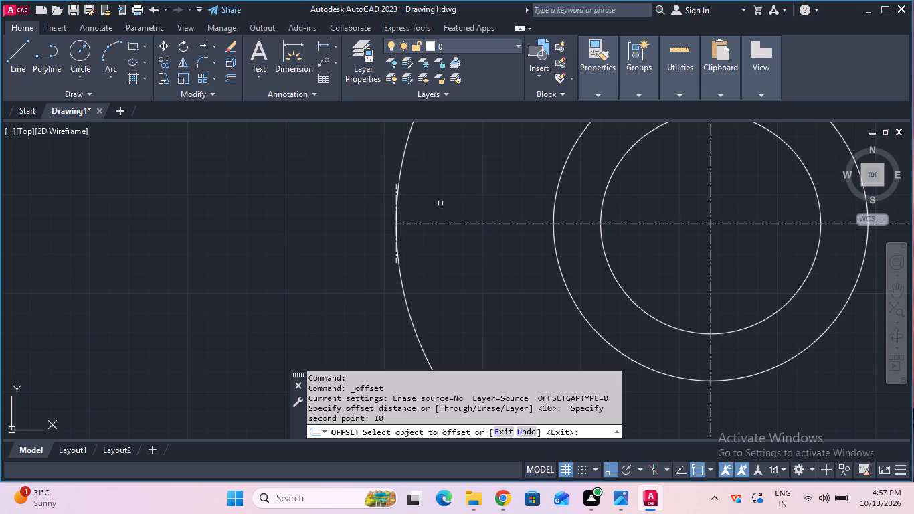
{"action": "left_click", "coordinate": [395, 259]}
{"action": "left_click", "coordinate": [432, 259]}
{"action": "key", "text": "Escape"}
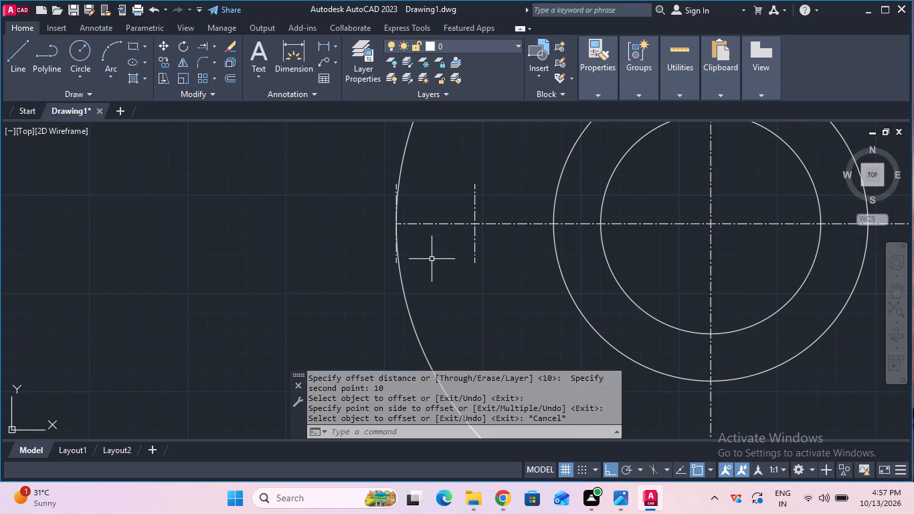
Erase the original short vertical line at the outer circle's left quadrant.
{"action": "scroll", "coordinate": [432, 259], "scroll_direction": "down", "scroll_amount": 1}
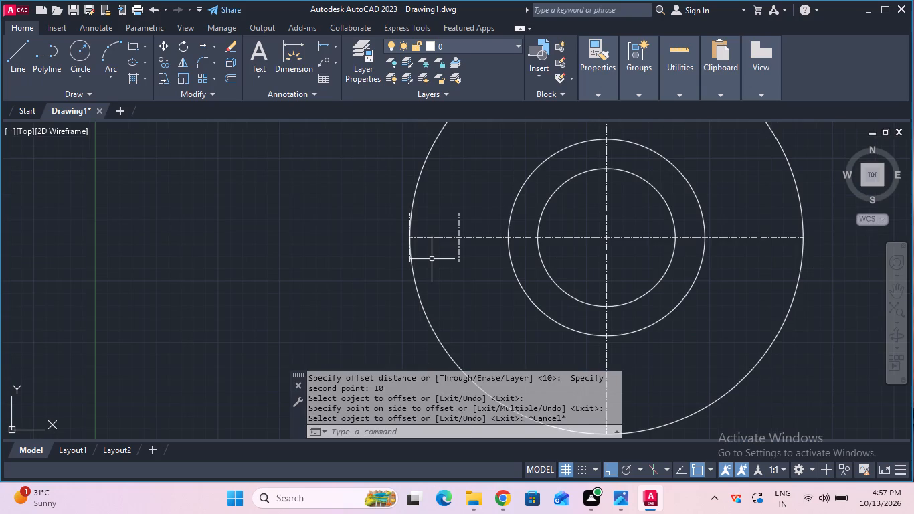
{"action": "left_click", "coordinate": [235, 50]}
{"action": "scroll", "coordinate": [468, 216], "scroll_direction": "up", "scroll_amount": 2}
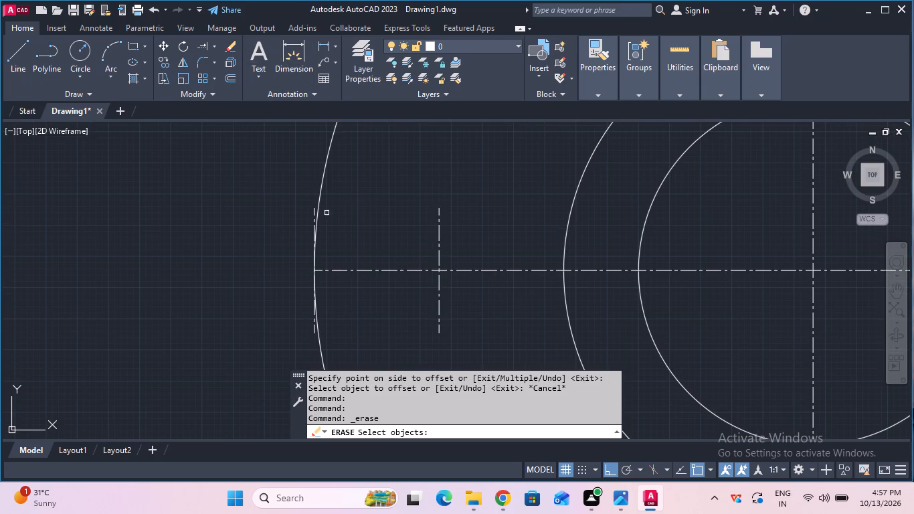
{"action": "left_click", "coordinate": [314, 211]}
{"action": "key", "text": "Return"}
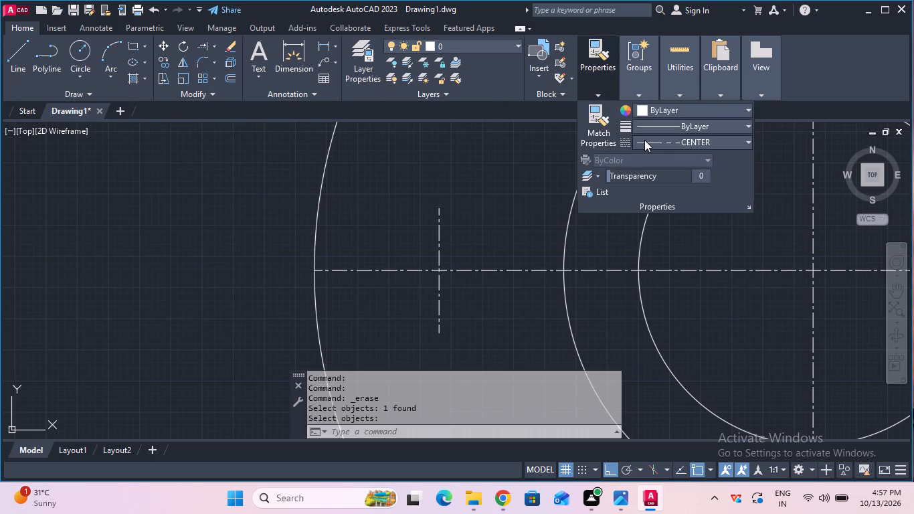
Set the current linetype to ByLayer.
{"action": "left_click", "coordinate": [644, 140]}
{"action": "left_click", "coordinate": [660, 162]}
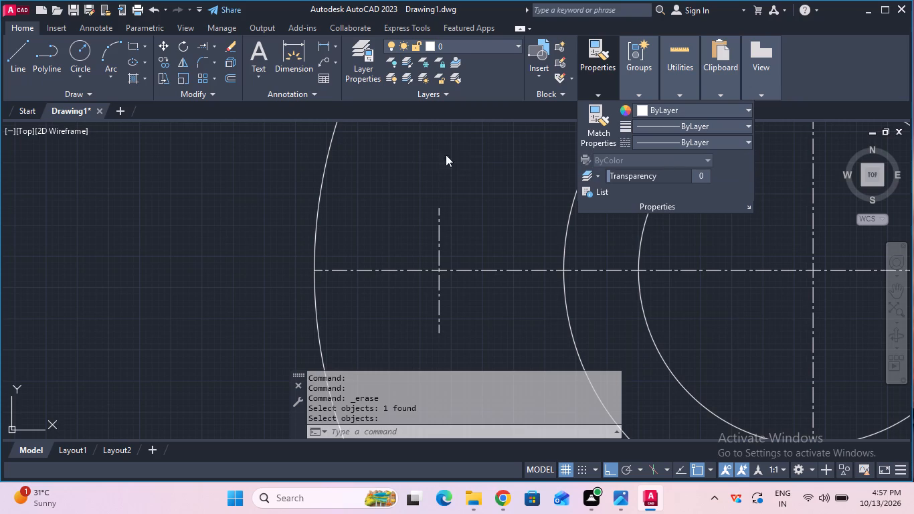
Mirror the offset short vertical line about the circles' vertical centre line, keeping the source line.
{"action": "scroll", "coordinate": [379, 136], "scroll_direction": "down", "scroll_amount": 2}
{"action": "middle_click_drag", "start_coordinate": [379, 136], "coordinate": [394, 166]}
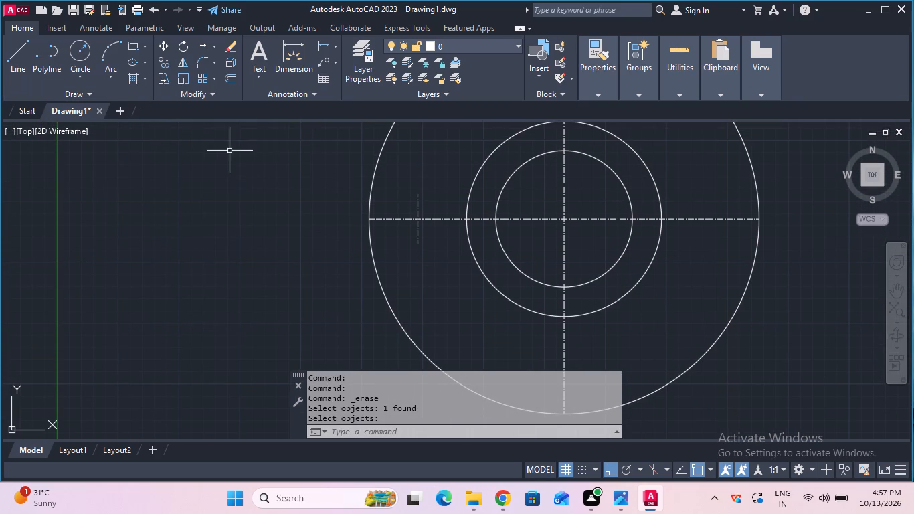
{"action": "scroll", "coordinate": [290, 191], "scroll_direction": "down", "scroll_amount": 2}
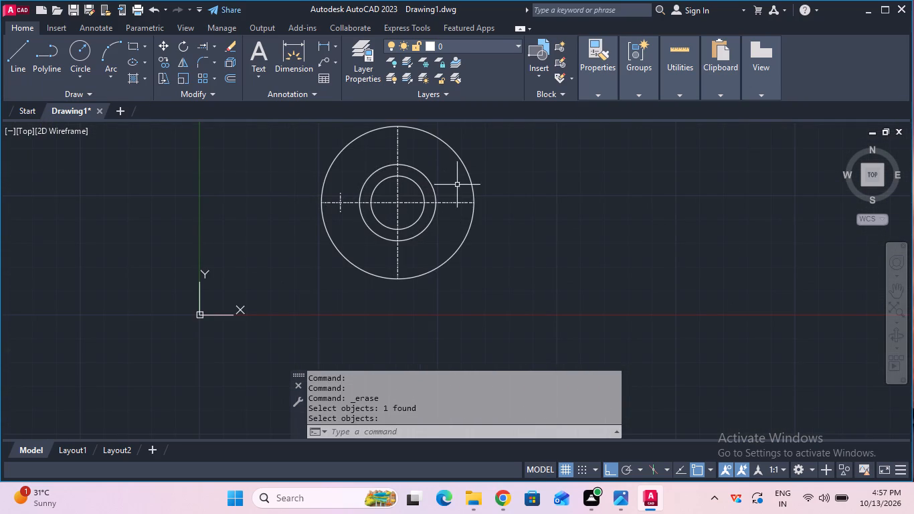
{"action": "middle_click_drag", "start_coordinate": [457, 185], "coordinate": [479, 242]}
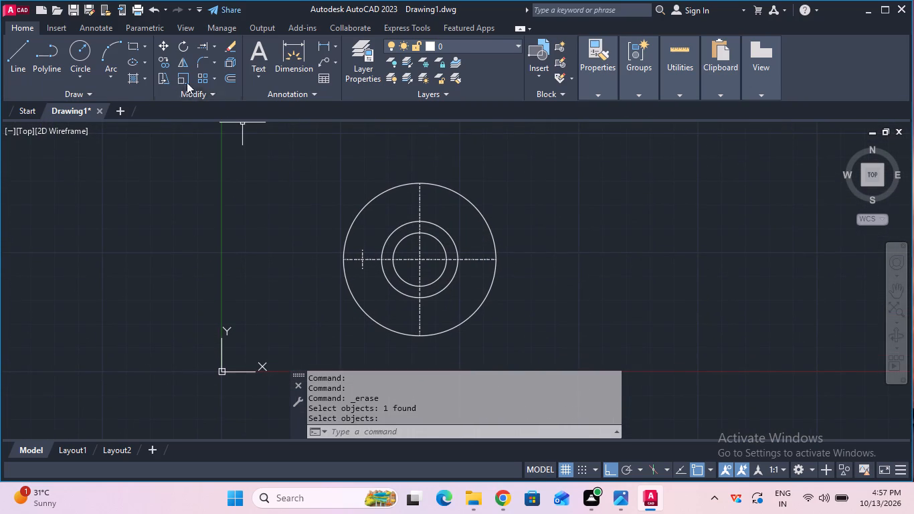
{"action": "left_click", "coordinate": [182, 64]}
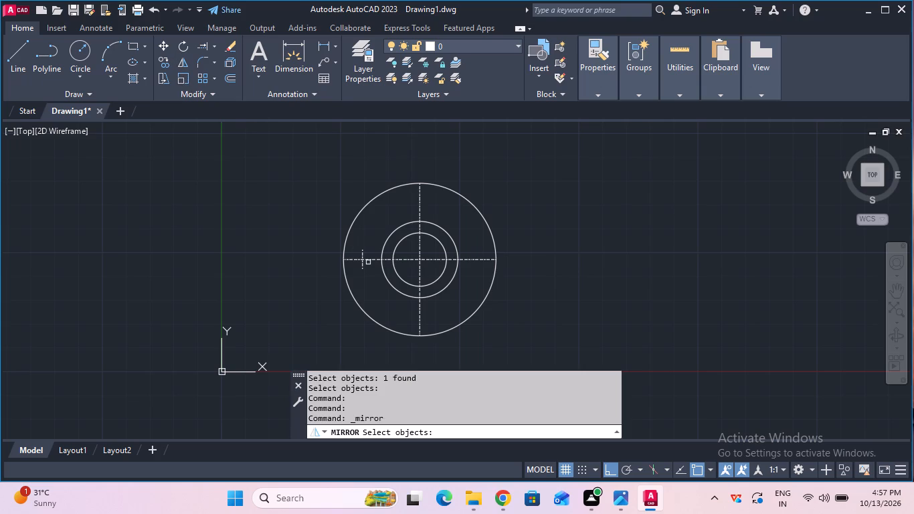
{"action": "left_click", "coordinate": [362, 267]}
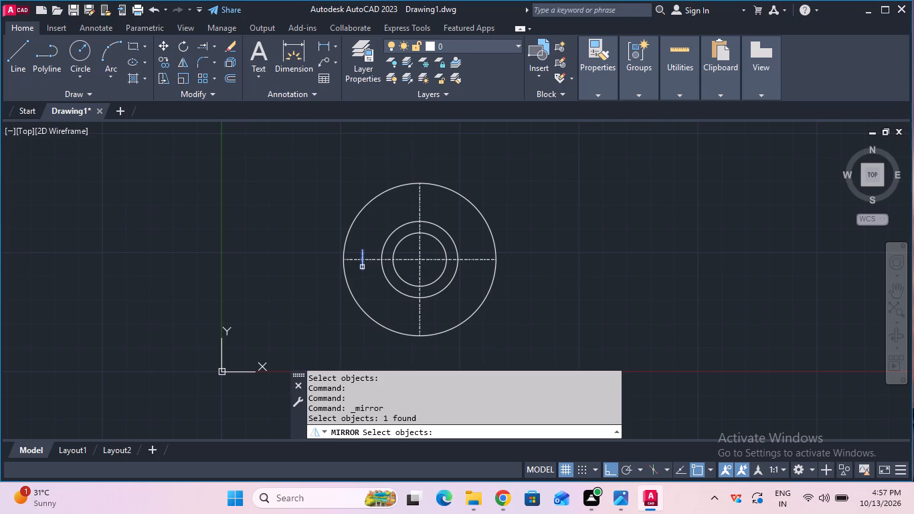
{"action": "key", "text": "Return"}
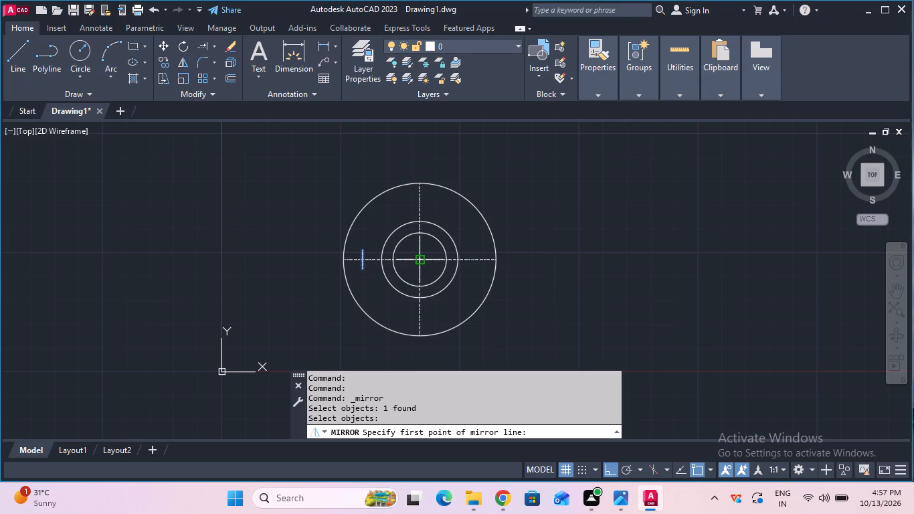
{"action": "left_click", "coordinate": [420, 259]}
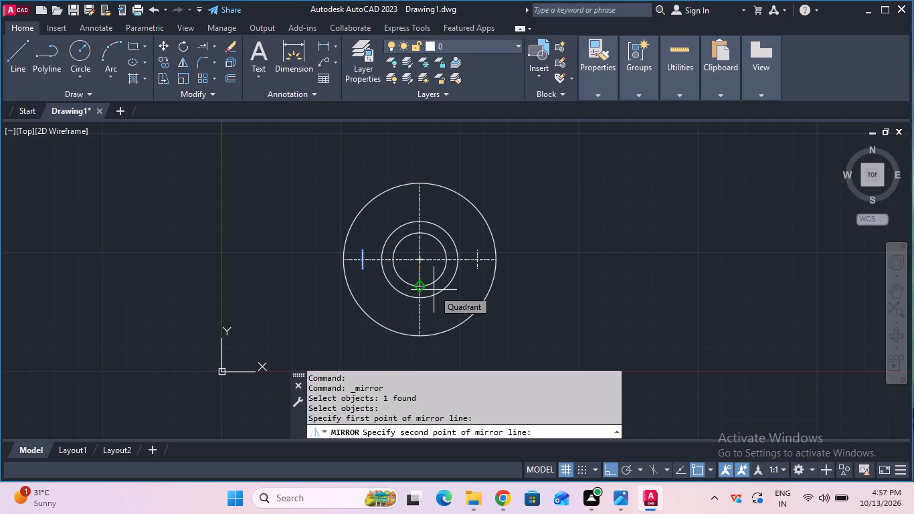
{"action": "left_click", "coordinate": [434, 290]}
{"action": "left_click", "coordinate": [434, 290]}
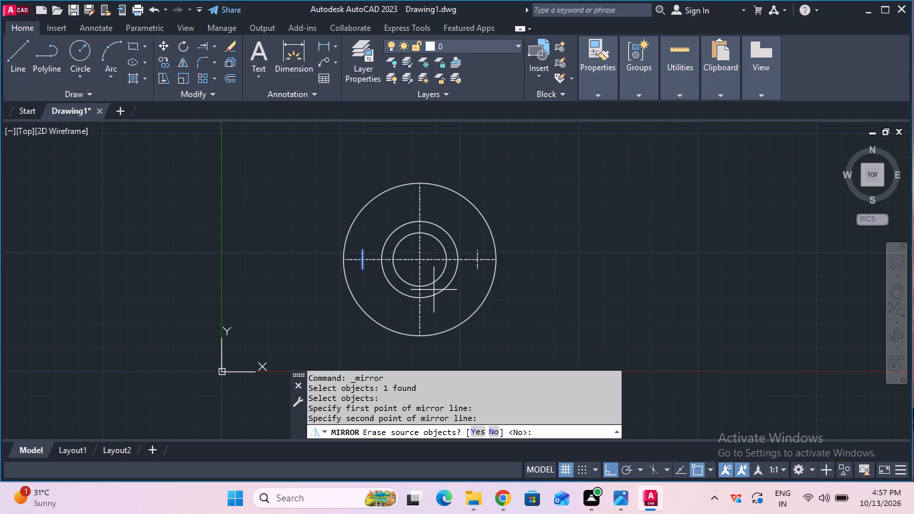
{"action": "left_click", "coordinate": [434, 290]}
{"action": "key", "text": "Return"}
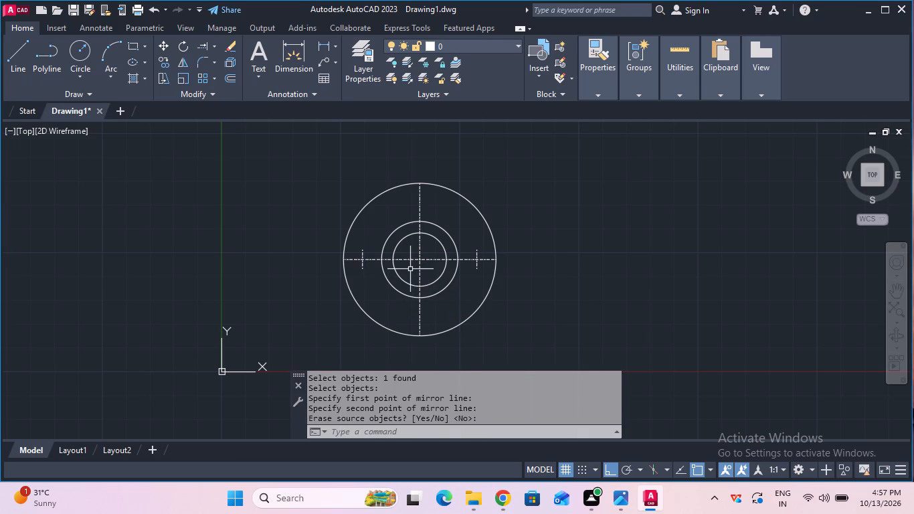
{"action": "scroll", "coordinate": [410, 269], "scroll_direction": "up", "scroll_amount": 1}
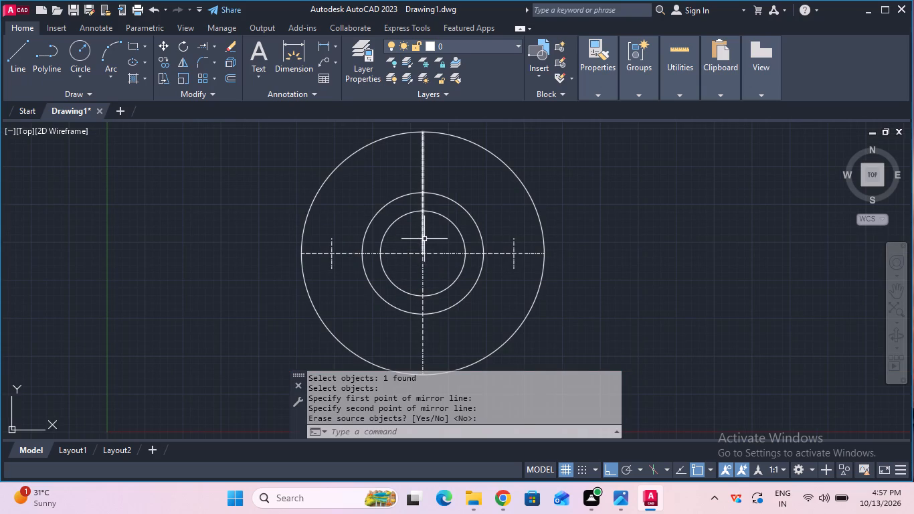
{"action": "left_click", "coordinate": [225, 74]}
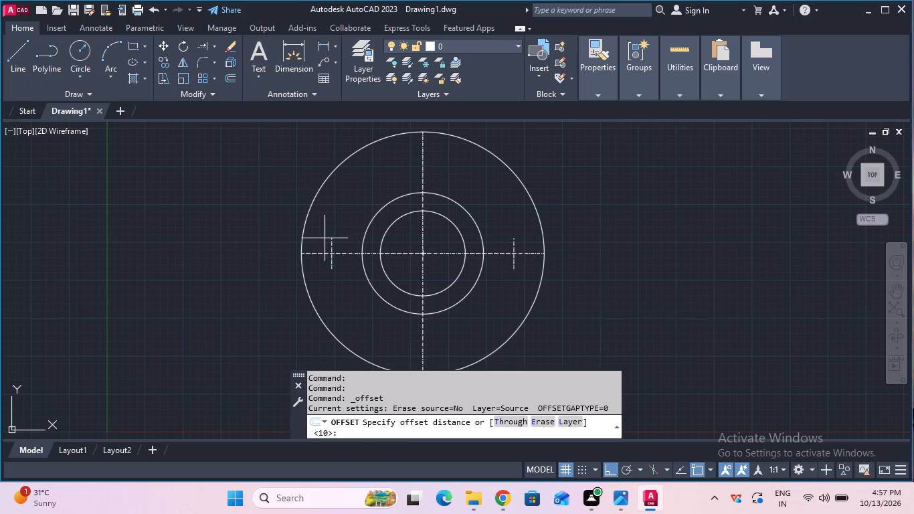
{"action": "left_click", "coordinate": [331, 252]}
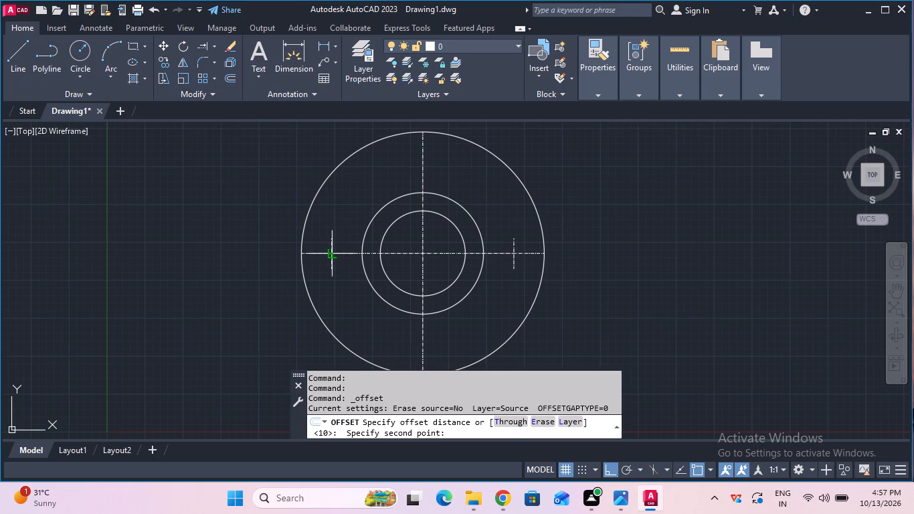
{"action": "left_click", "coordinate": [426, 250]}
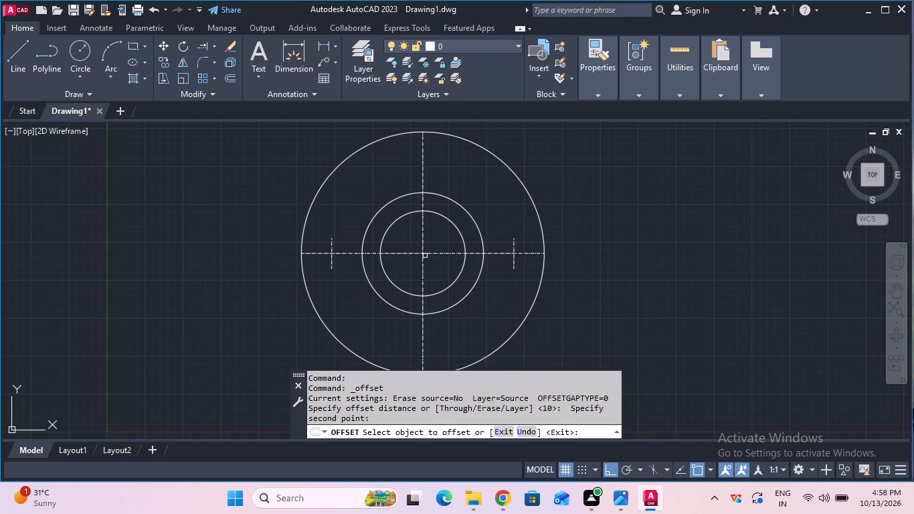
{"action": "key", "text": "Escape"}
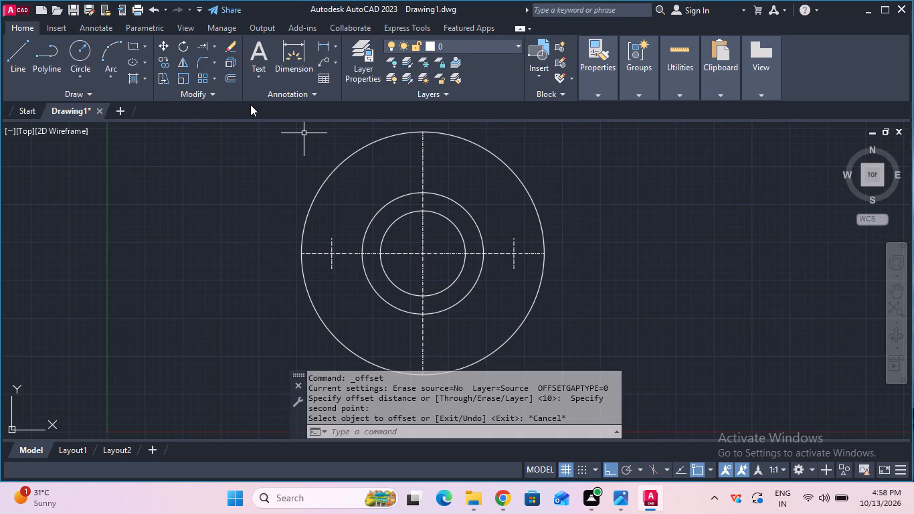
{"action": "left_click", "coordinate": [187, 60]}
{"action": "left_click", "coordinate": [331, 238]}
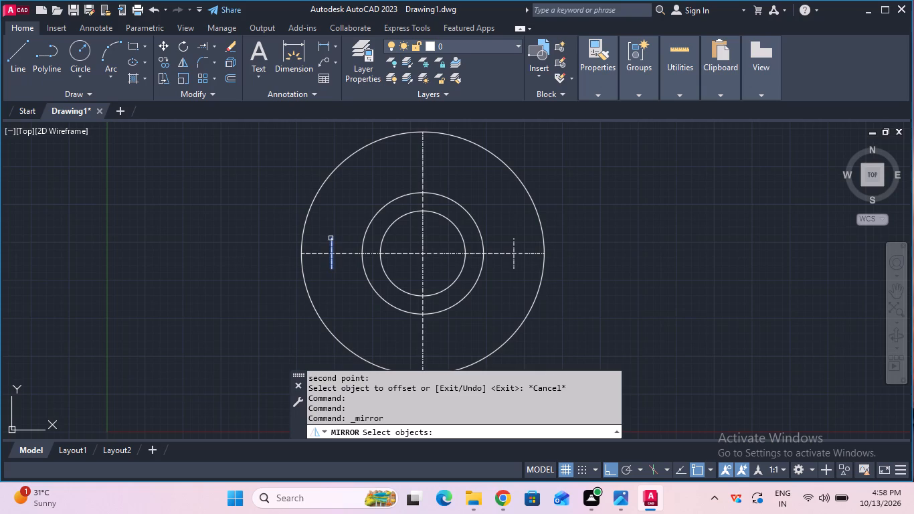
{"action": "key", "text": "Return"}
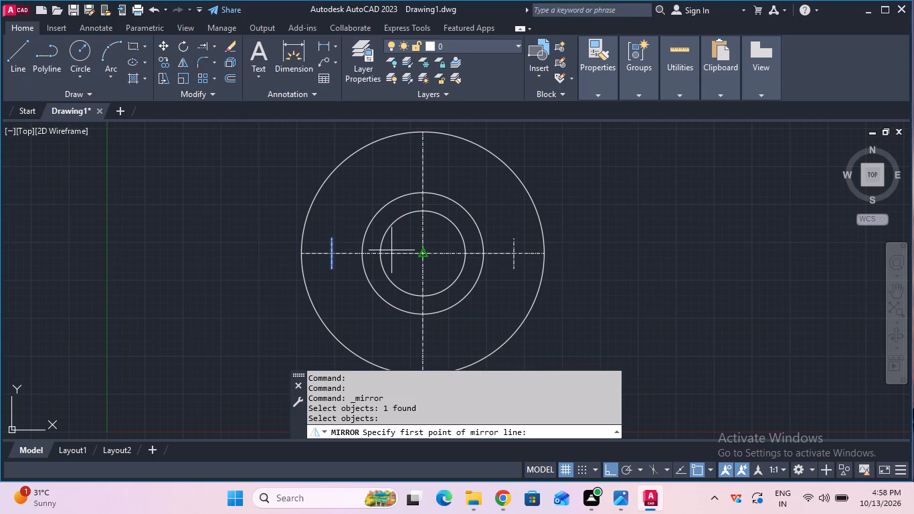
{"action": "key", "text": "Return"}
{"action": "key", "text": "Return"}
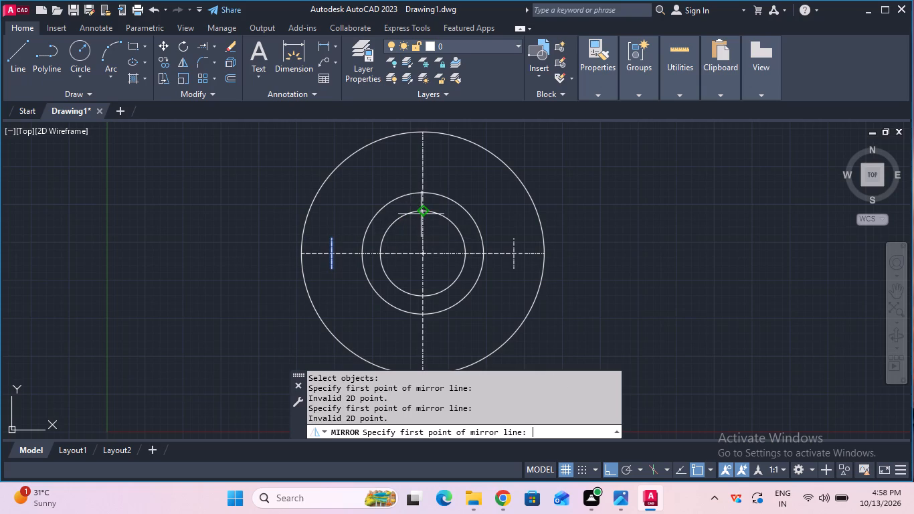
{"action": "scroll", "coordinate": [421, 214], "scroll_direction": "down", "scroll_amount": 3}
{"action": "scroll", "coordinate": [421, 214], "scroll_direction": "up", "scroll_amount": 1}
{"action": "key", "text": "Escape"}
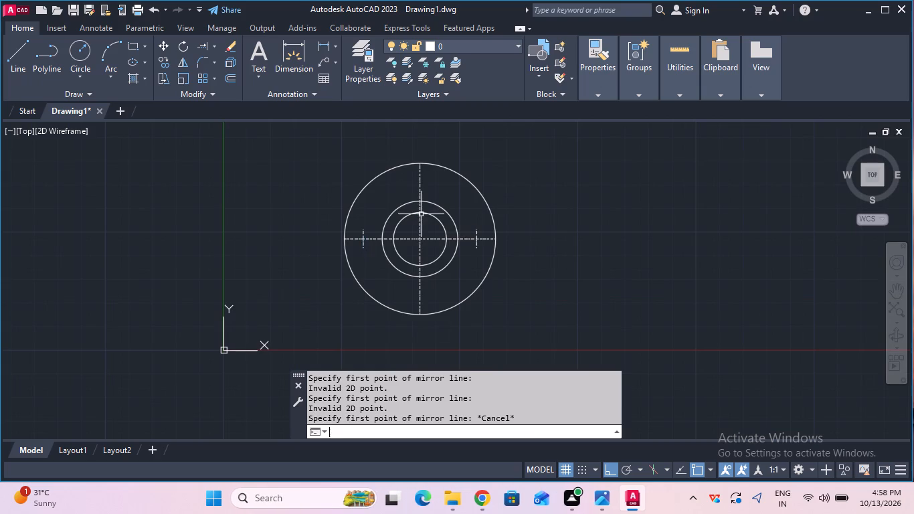
Polar-array the left short vertical centre mark clockwise about the circles' common centre with 4 items.
{"action": "scroll", "coordinate": [421, 214], "scroll_direction": "up", "scroll_amount": 1}
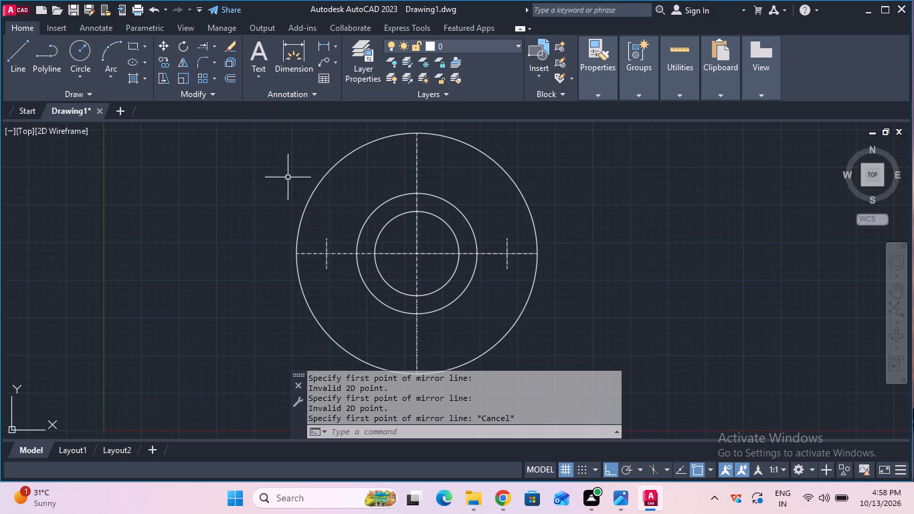
{"action": "left_click", "coordinate": [213, 82]}
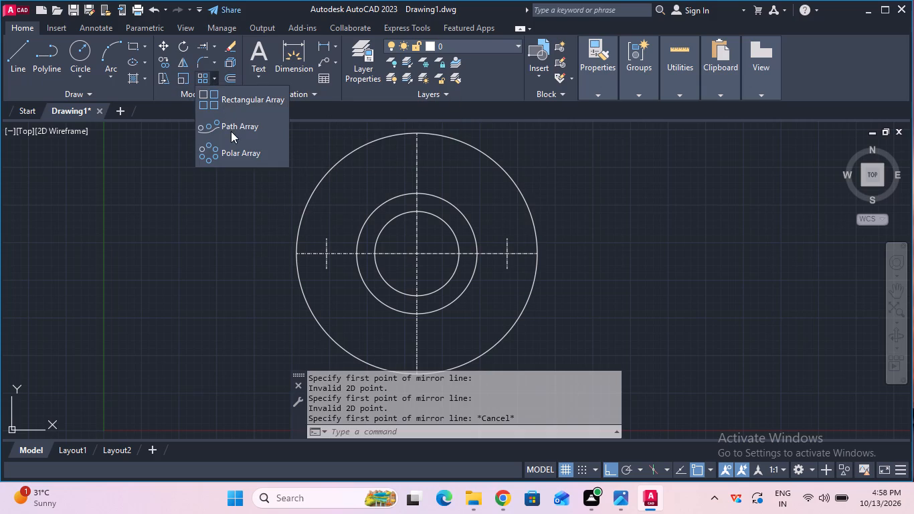
{"action": "left_click", "coordinate": [232, 141]}
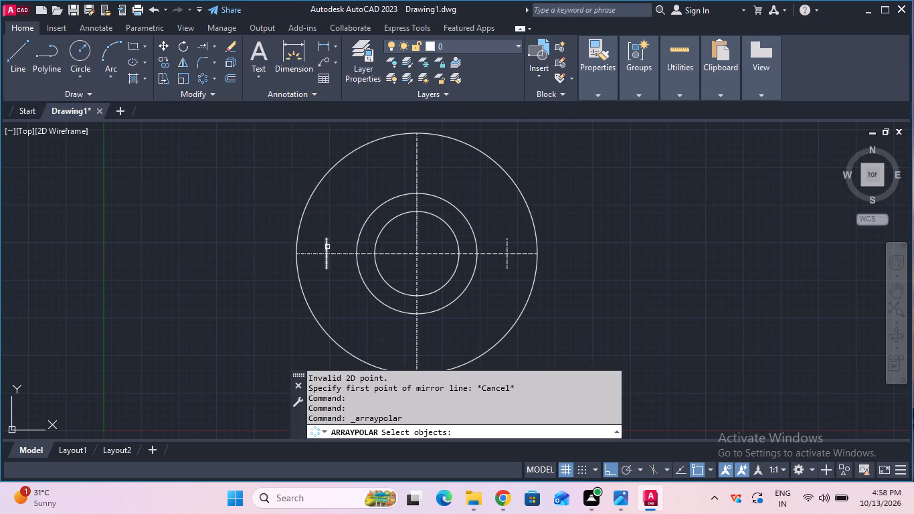
{"action": "left_click", "coordinate": [327, 247]}
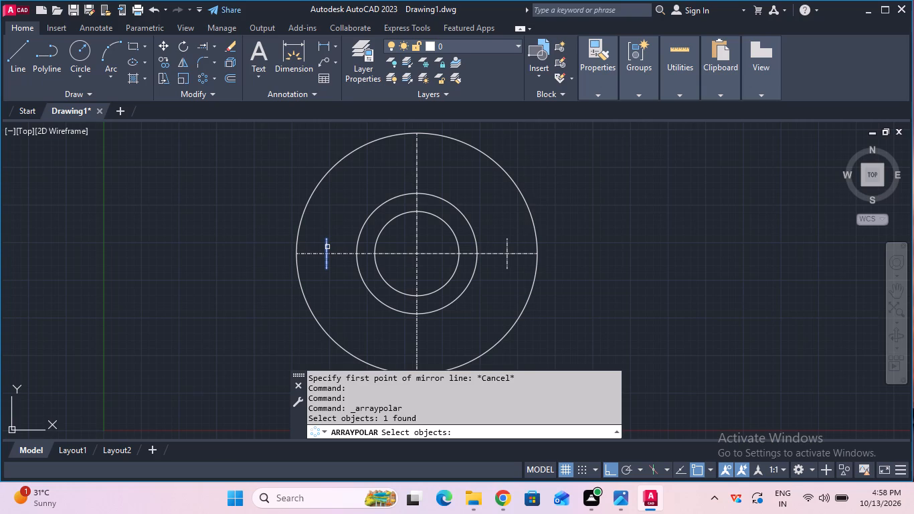
{"action": "key", "text": "Return"}
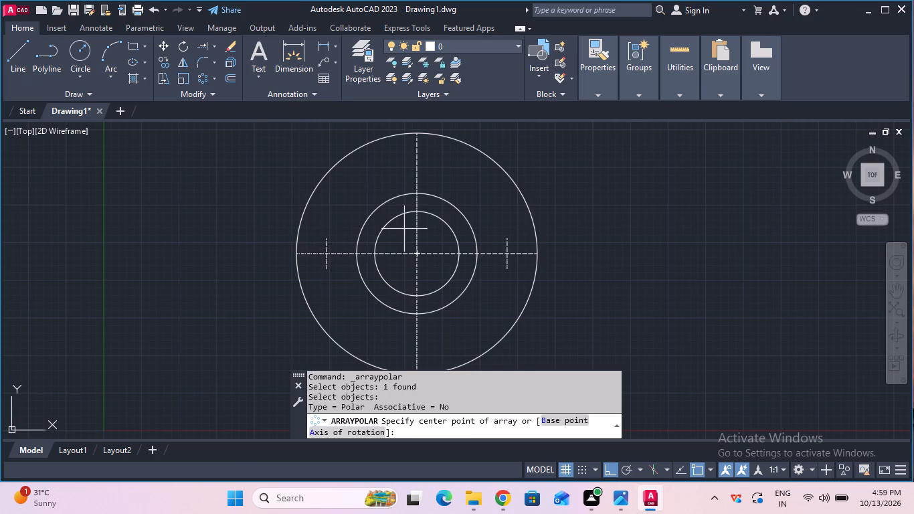
{"action": "left_click", "coordinate": [418, 254]}
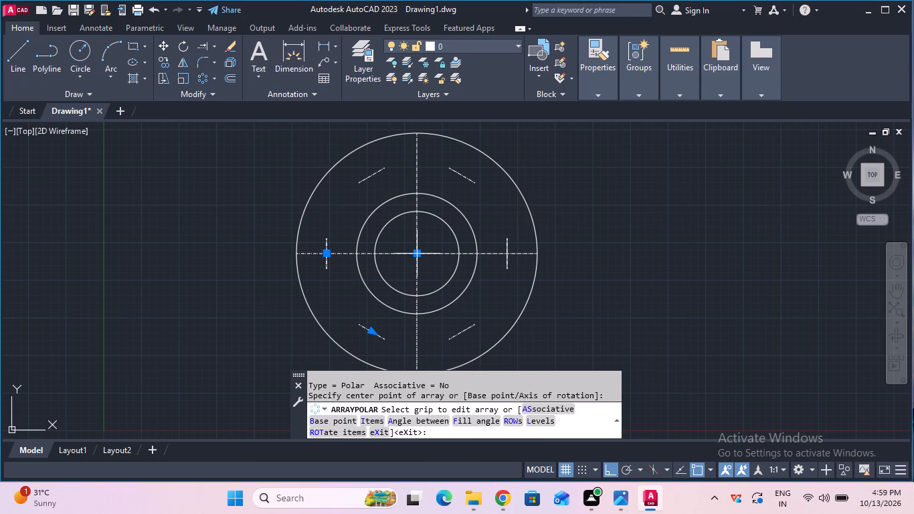
{"action": "left_click", "coordinate": [140, 39]}
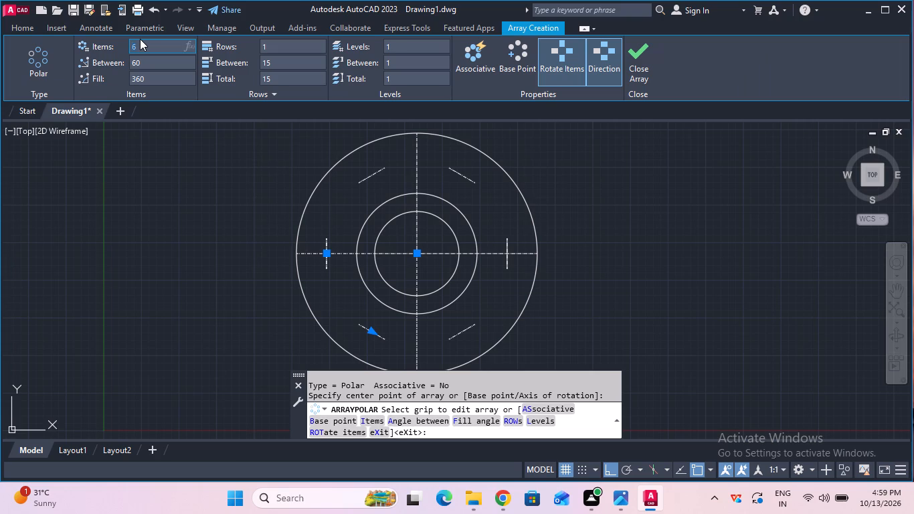
{"action": "key", "text": "4"}
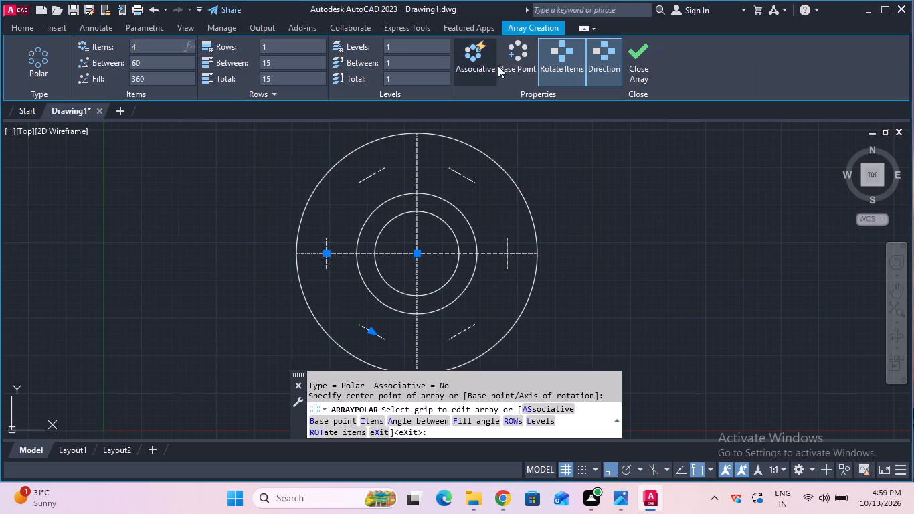
{"action": "left_click", "coordinate": [597, 62]}
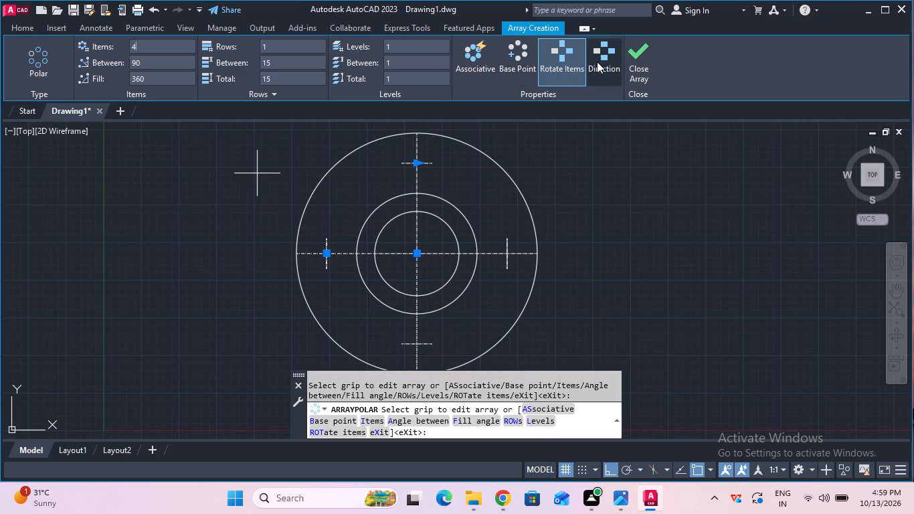
{"action": "double_click", "coordinate": [628, 70]}
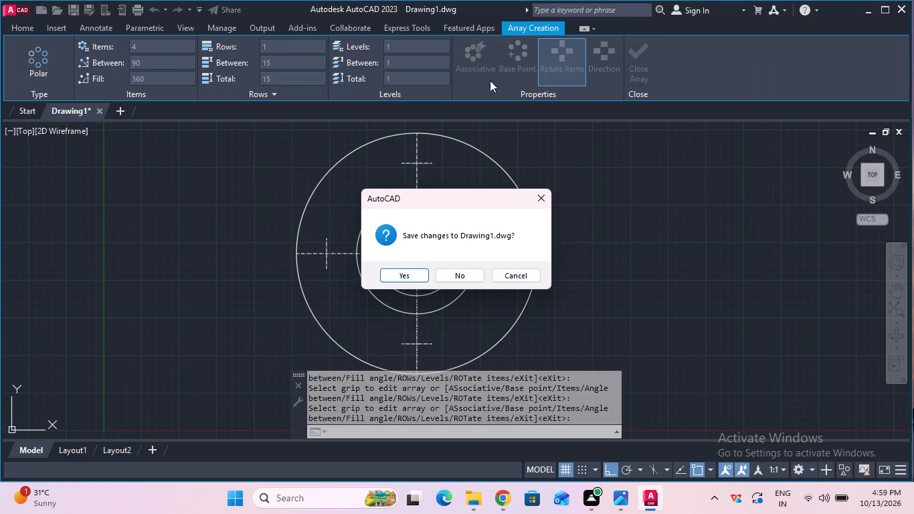
{"action": "left_click", "coordinate": [535, 200]}
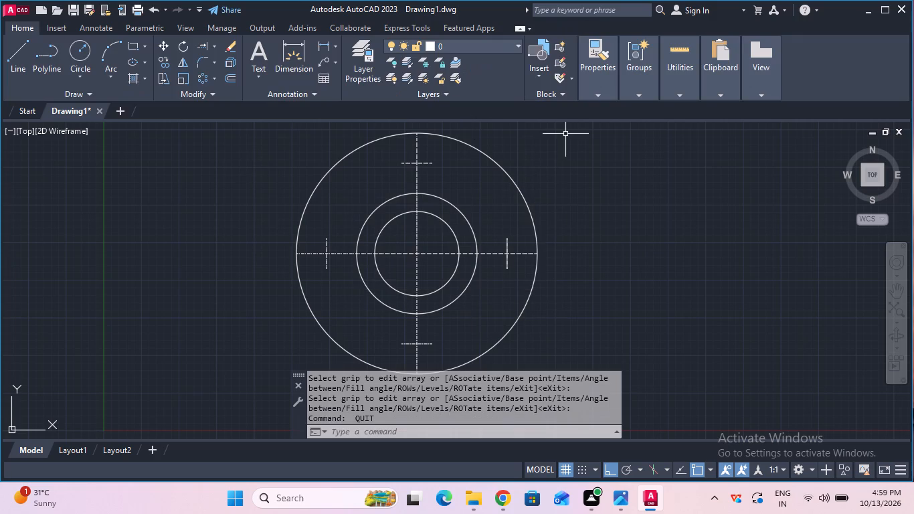
{"action": "key", "text": "Escape"}
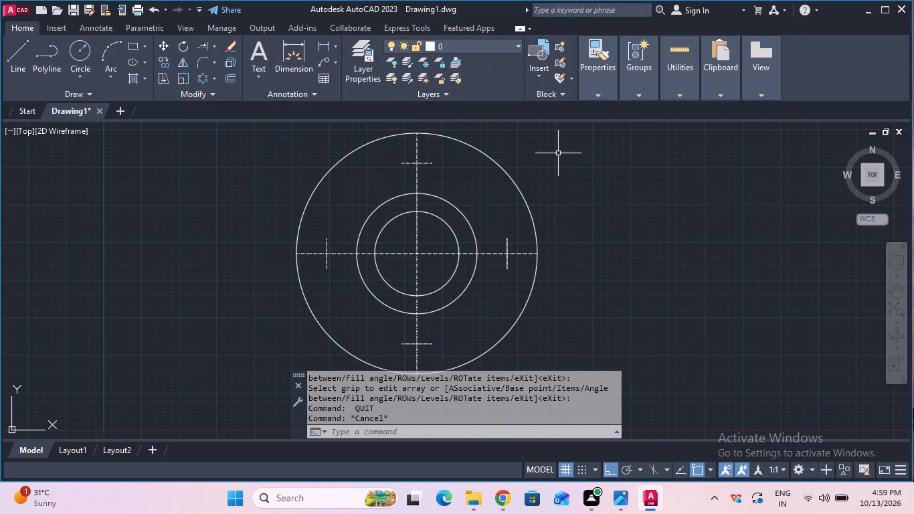
Erase the overlapping duplicate of the short vertical centre mark on the right side of the ring.
{"action": "left_click", "coordinate": [509, 245]}
{"action": "double_click", "coordinate": [229, 44]}
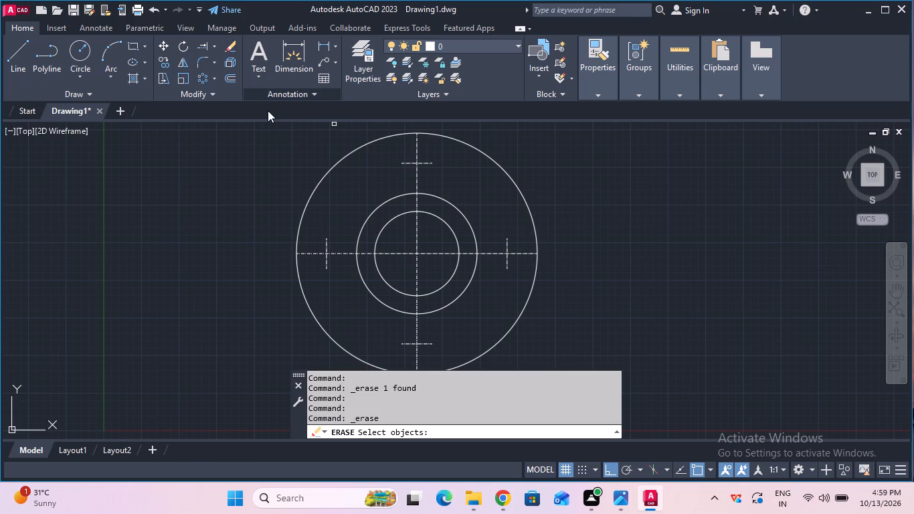
{"action": "key", "text": "Escape"}
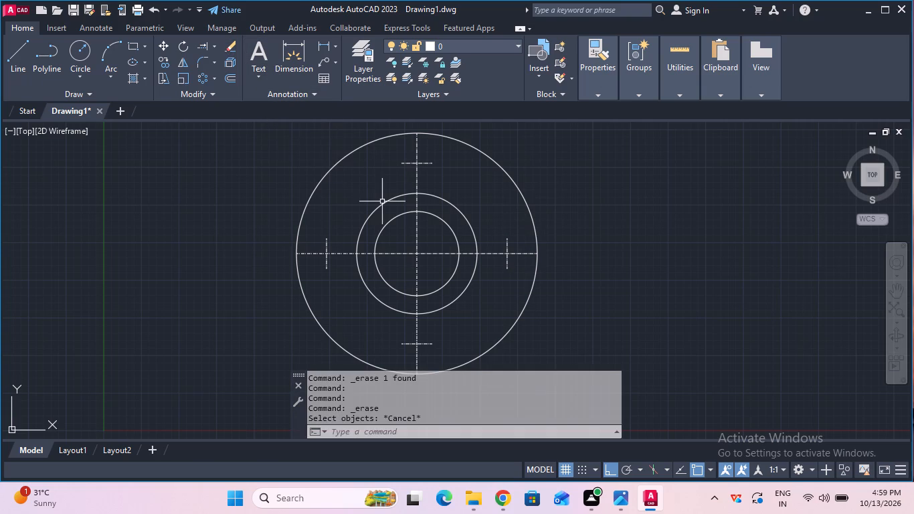
Draw a circle of radius 5 centred on the upper centre mark, where it crosses the vertical centre line.
{"action": "scroll", "coordinate": [382, 201], "scroll_direction": "up", "scroll_amount": 1}
{"action": "scroll", "coordinate": [382, 201], "scroll_direction": "down", "scroll_amount": 1}
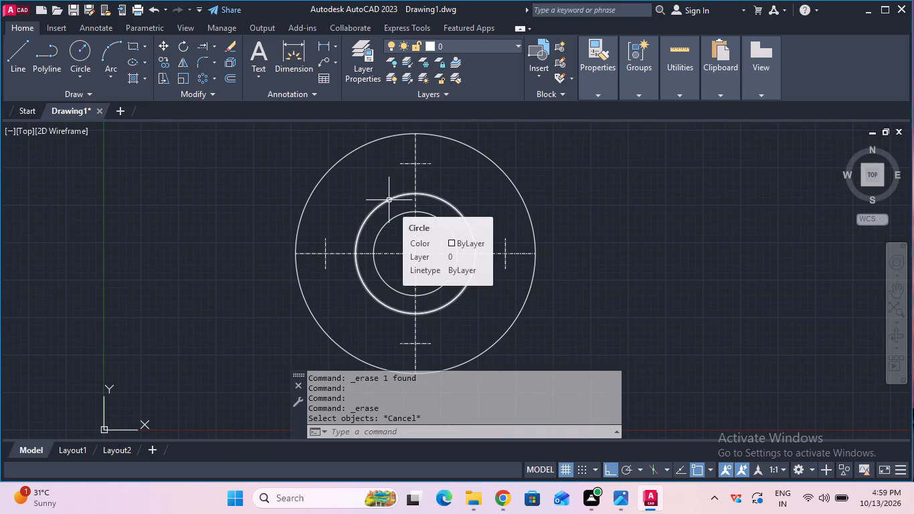
{"action": "middle_click_drag", "start_coordinate": [441, 189], "coordinate": [436, 229]}
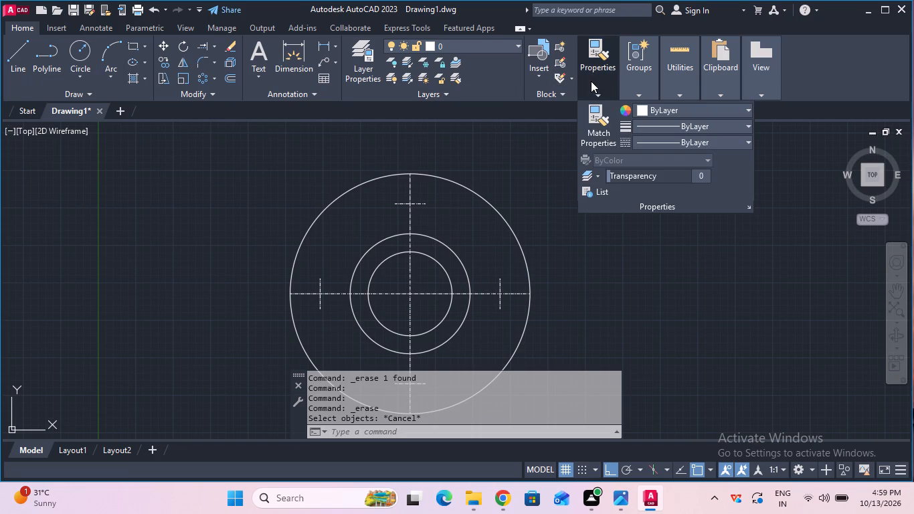
{"action": "left_click", "coordinate": [86, 66]}
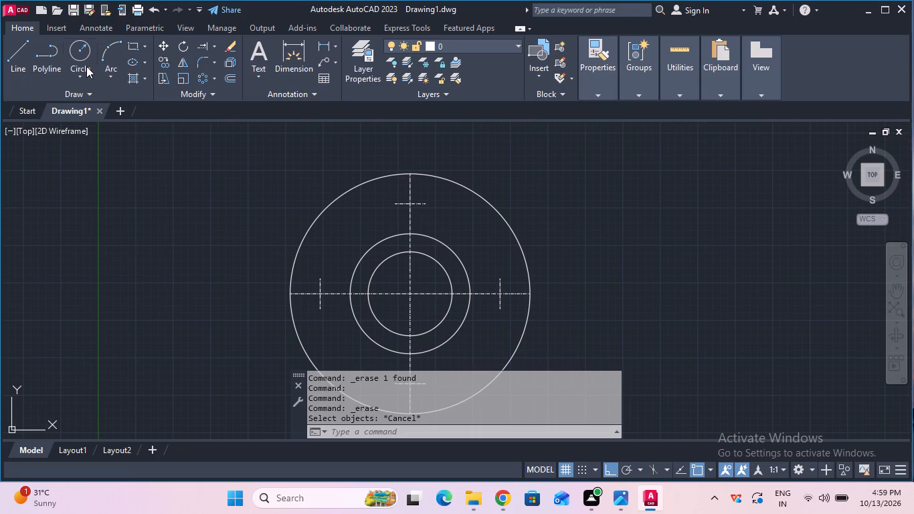
{"action": "left_click", "coordinate": [83, 108]}
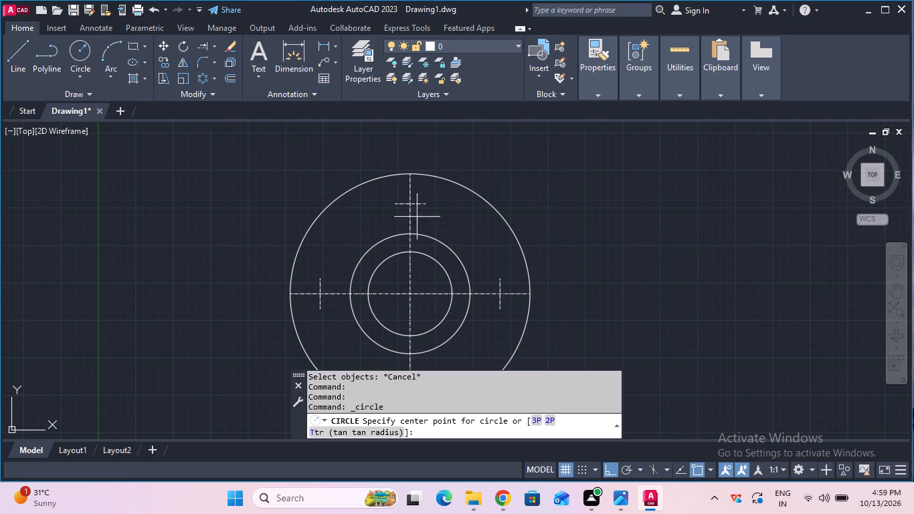
{"action": "left_click", "coordinate": [412, 203]}
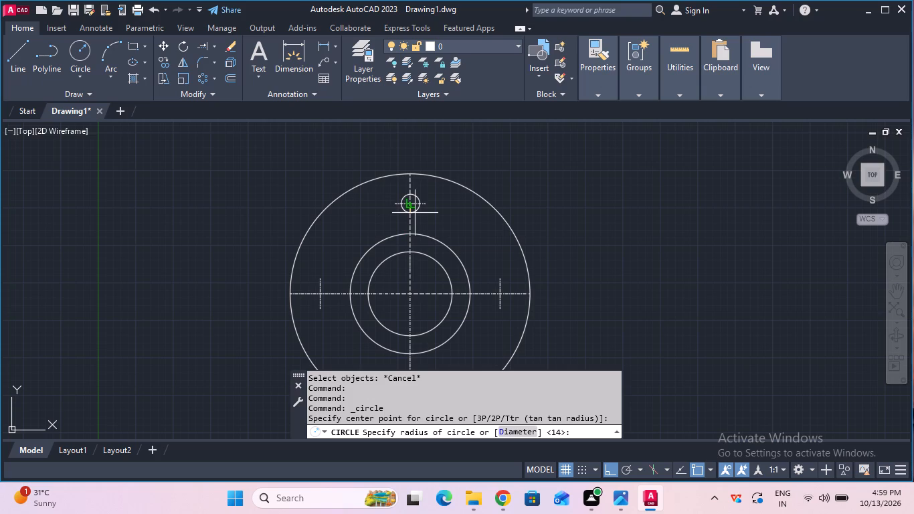
{"action": "key", "text": "5"}
{"action": "key", "text": "Return"}
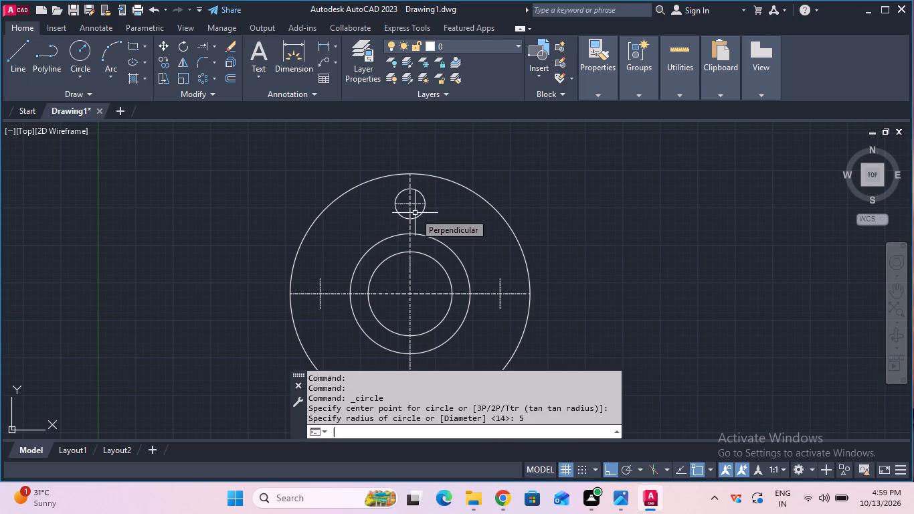
{"action": "key", "text": "Escape"}
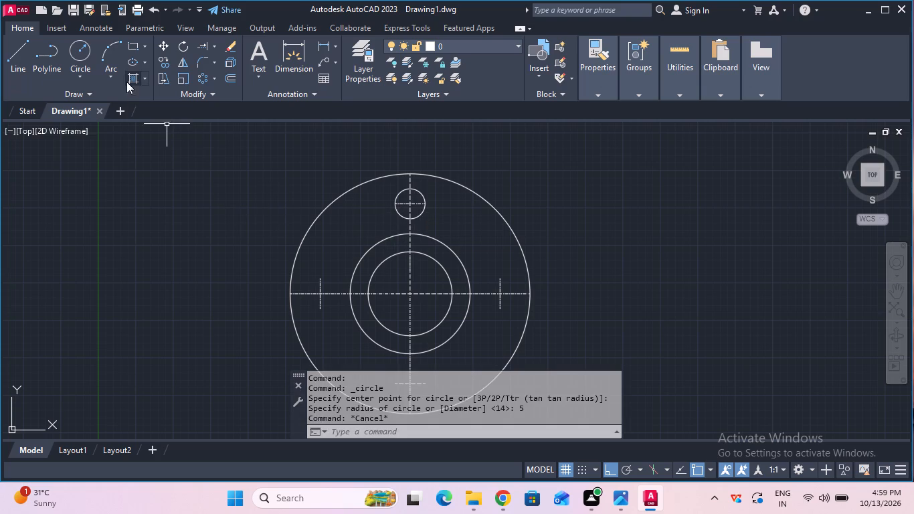
Draw a circle of radius 5 centred on the left centre mark, where it crosses the horizontal centre line.
{"action": "left_click", "coordinate": [78, 50]}
{"action": "left_click", "coordinate": [316, 294]}
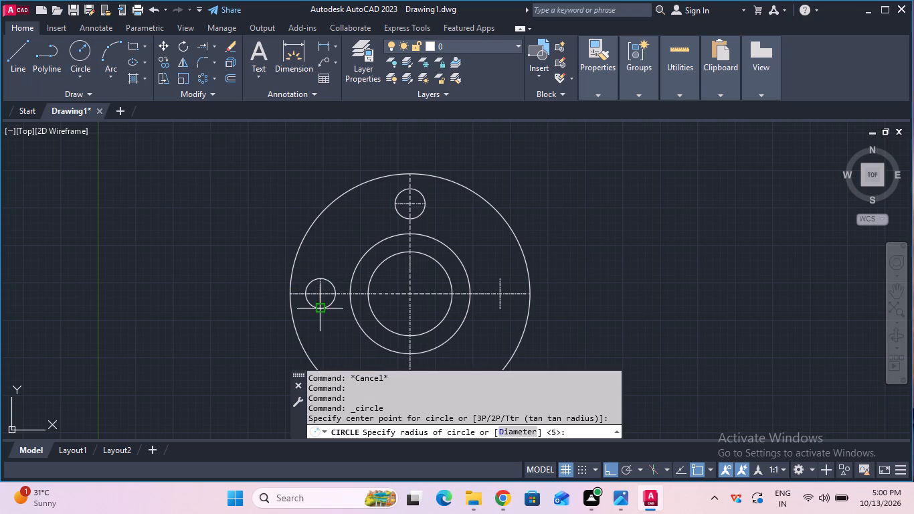
{"action": "key", "text": "5"}
{"action": "key", "text": "Return"}
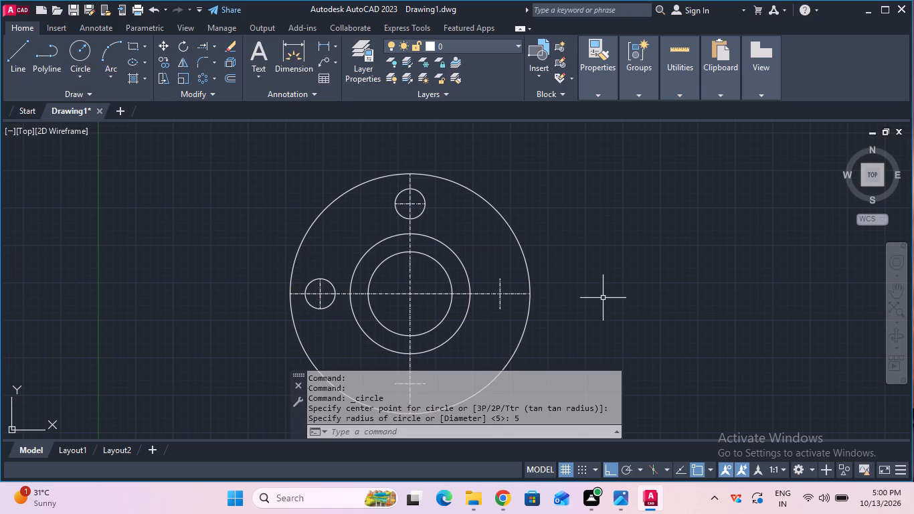
Draw a circle of radius 5 centred on the lower centre mark, where it crosses the vertical centre line.
{"action": "middle_click_drag", "start_coordinate": [603, 298], "coordinate": [618, 226]}
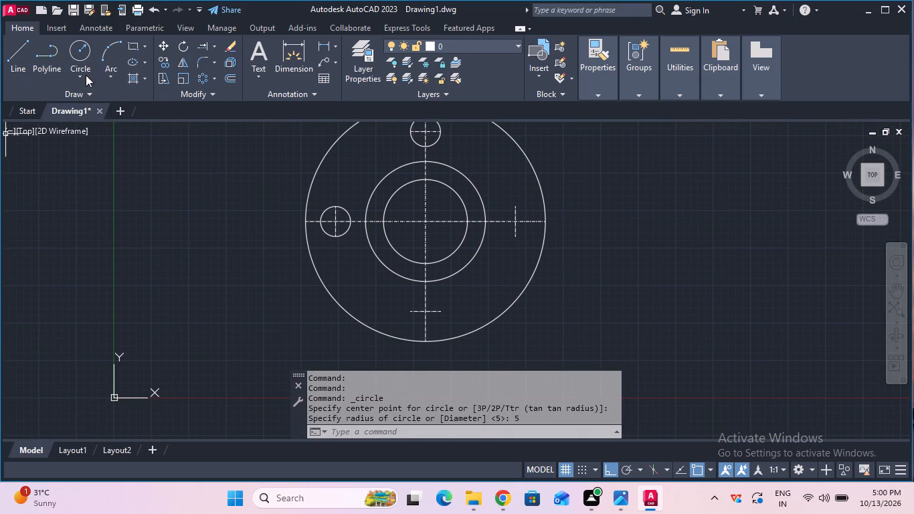
{"action": "left_click", "coordinate": [78, 60]}
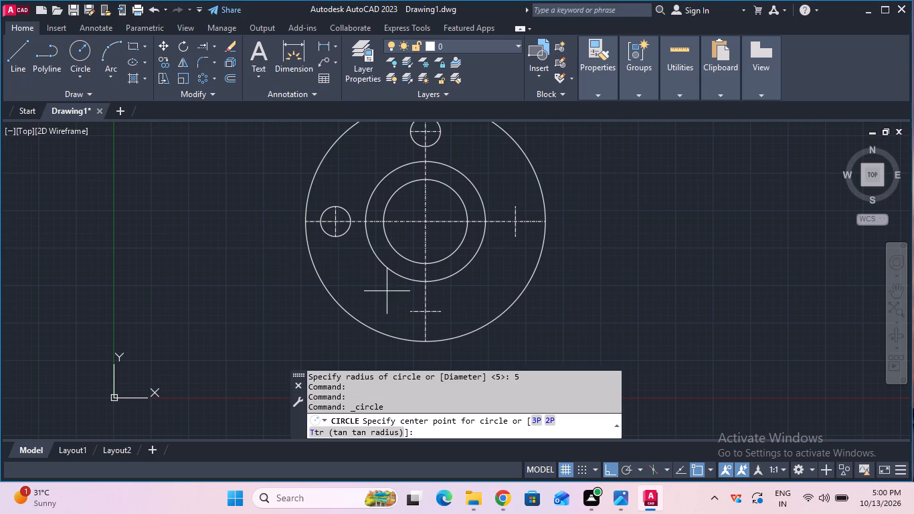
{"action": "left_click", "coordinate": [422, 309]}
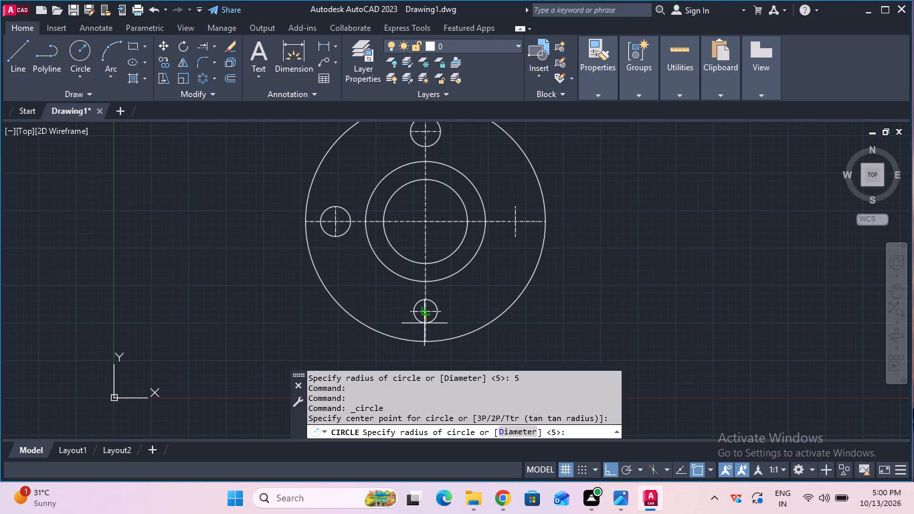
{"action": "key", "text": "5"}
{"action": "key", "text": "Return"}
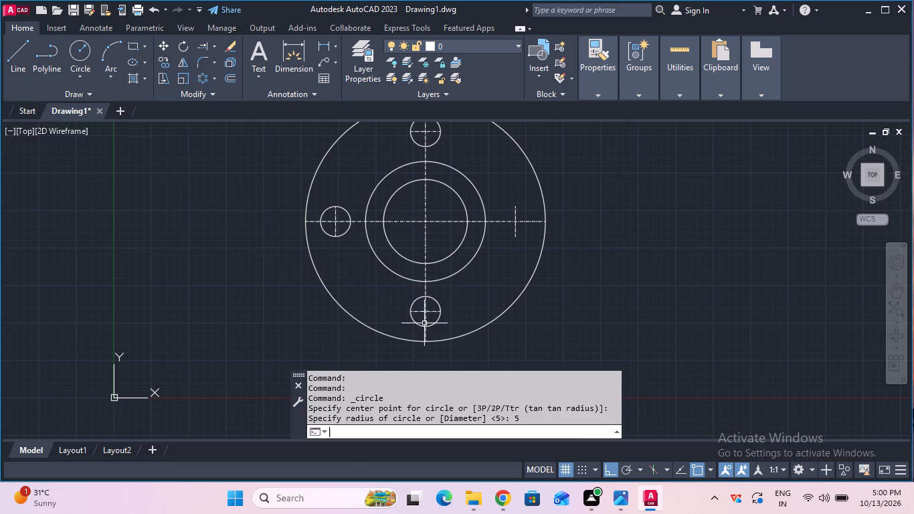
Draw a circle of radius 5 centred on the right centre mark, where it crosses the horizontal centre line.
{"action": "left_click", "coordinate": [86, 46]}
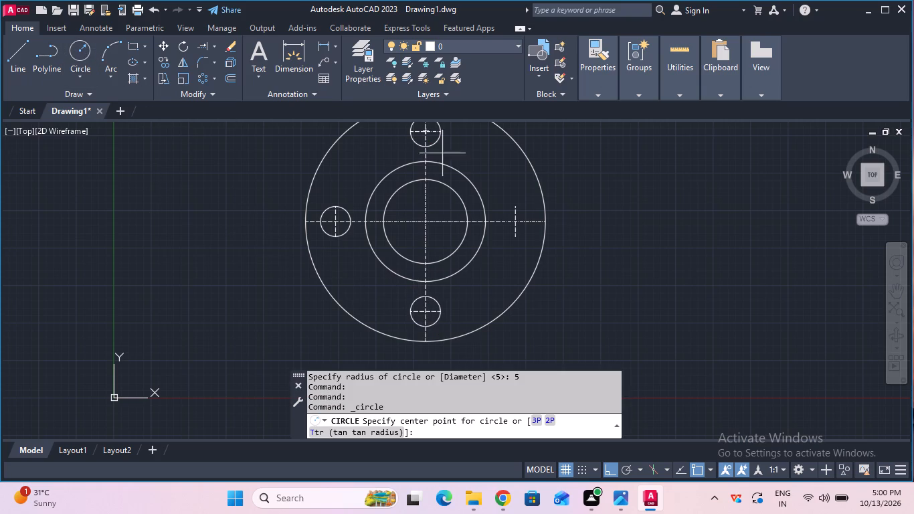
{"action": "left_click", "coordinate": [515, 220]}
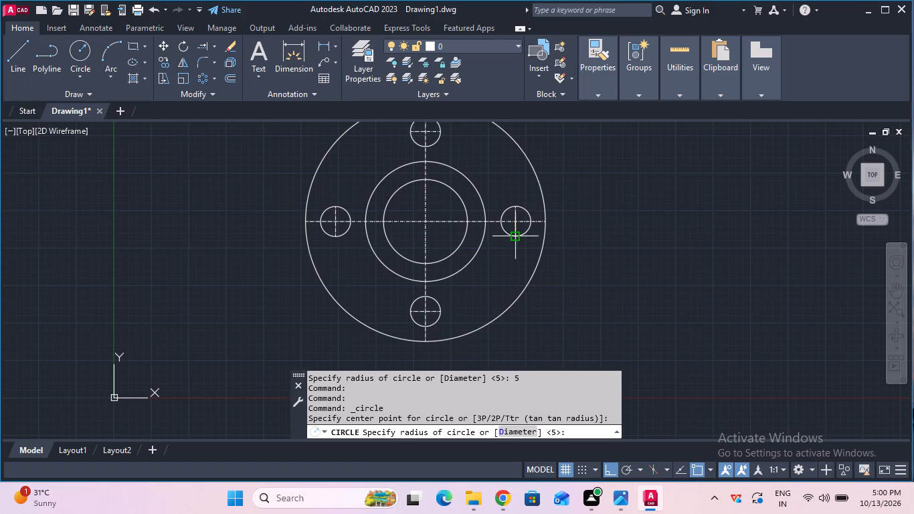
{"action": "key", "text": "5"}
{"action": "key", "text": "Return"}
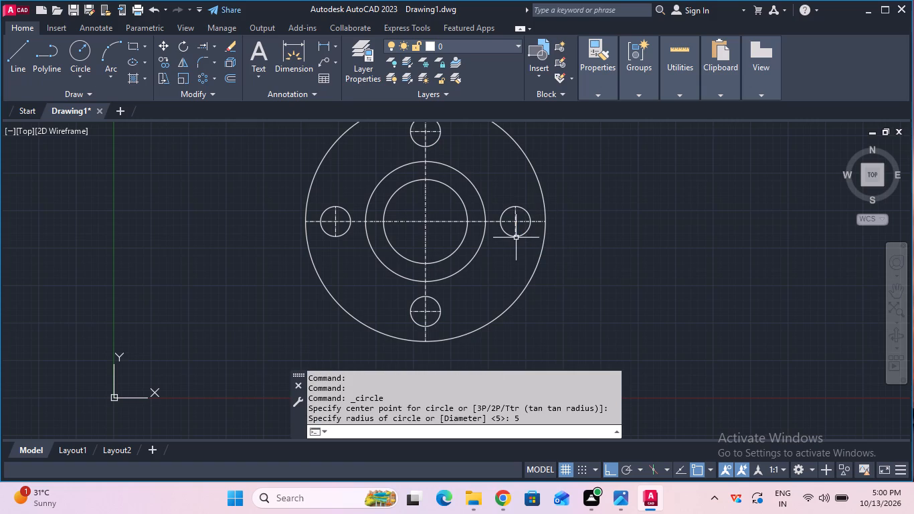
{"action": "key", "text": "Escape"}
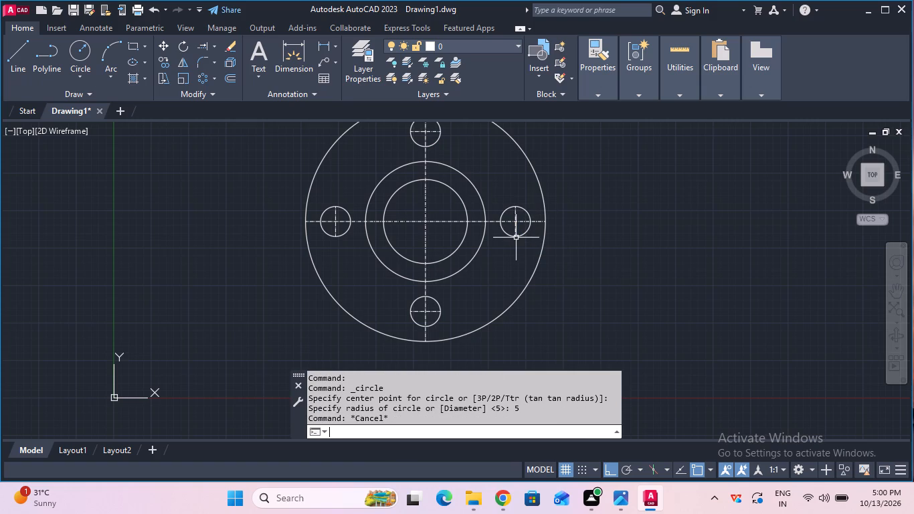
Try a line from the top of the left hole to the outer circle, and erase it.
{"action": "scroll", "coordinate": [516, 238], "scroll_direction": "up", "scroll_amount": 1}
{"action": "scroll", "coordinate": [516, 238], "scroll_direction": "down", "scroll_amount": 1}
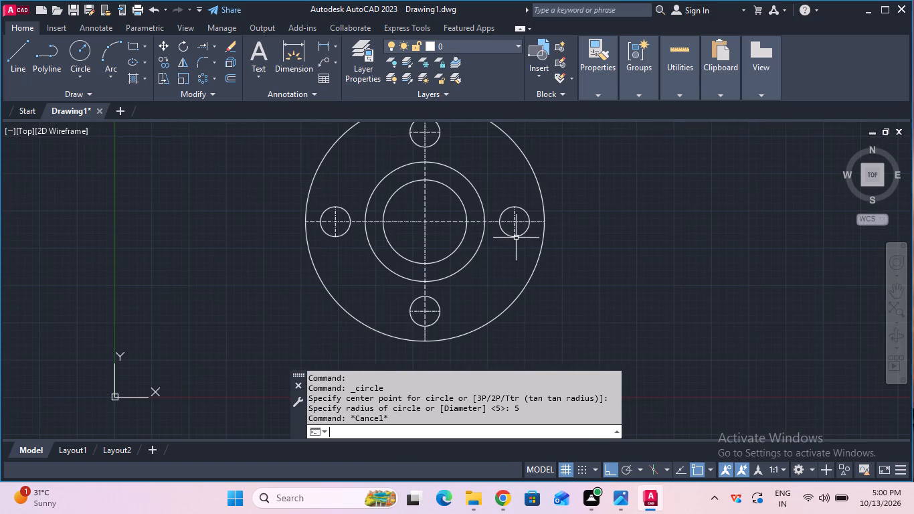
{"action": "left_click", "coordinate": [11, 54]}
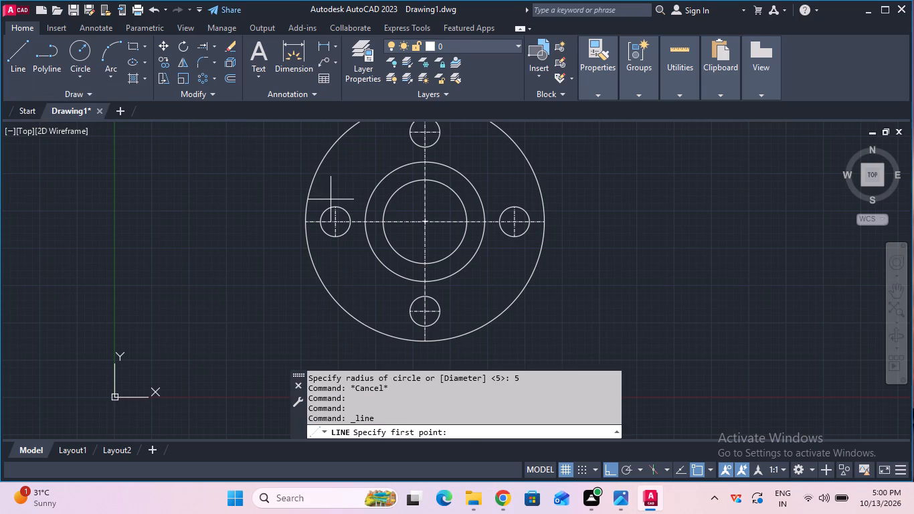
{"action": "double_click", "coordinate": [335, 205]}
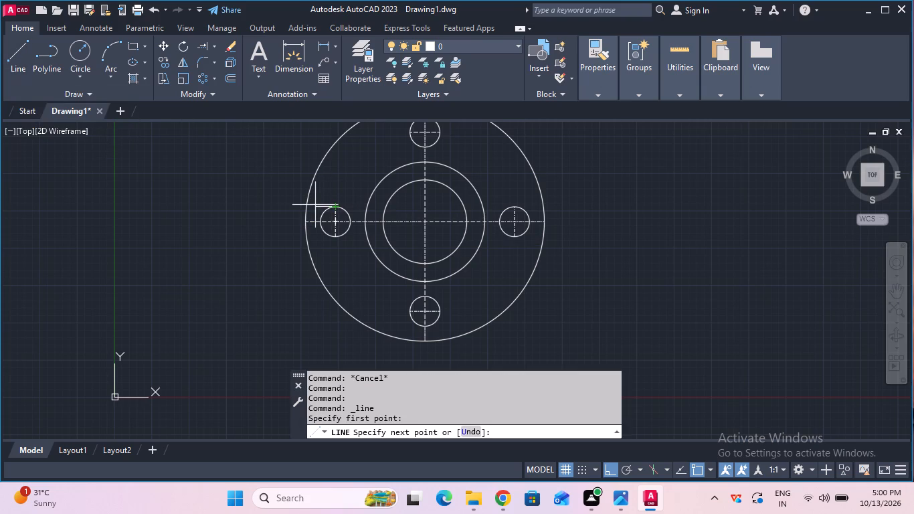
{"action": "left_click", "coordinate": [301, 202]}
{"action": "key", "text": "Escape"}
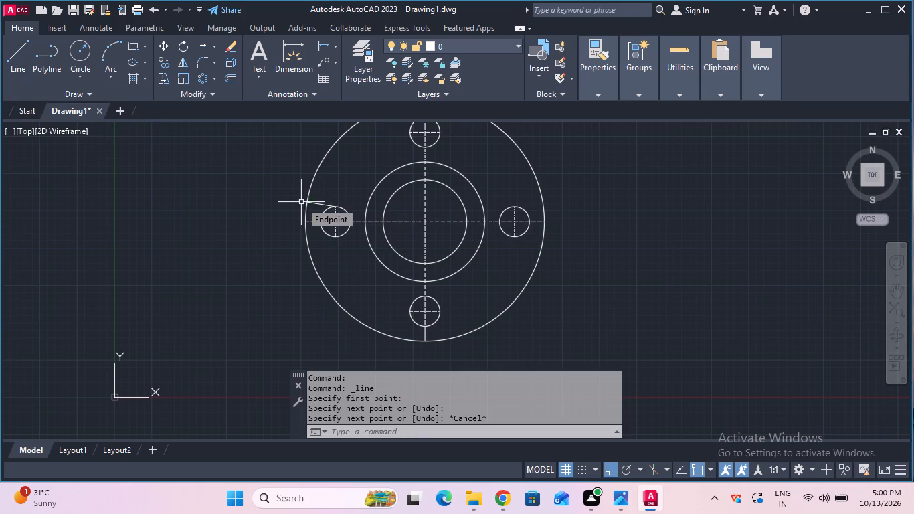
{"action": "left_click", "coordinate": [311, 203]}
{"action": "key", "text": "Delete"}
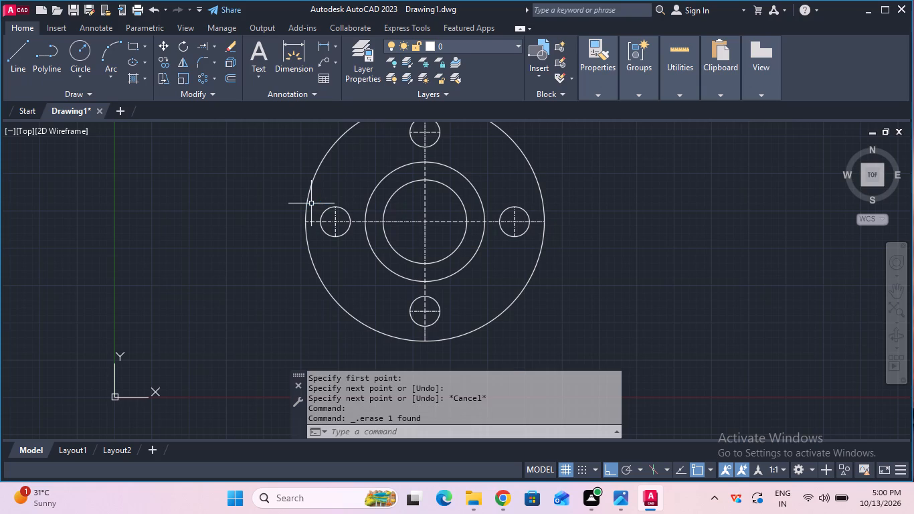
Draw a horizontal line of length 10 from the top of the left hole outward to the flange's edge.
{"action": "scroll", "coordinate": [311, 203], "scroll_direction": "up", "scroll_amount": 1}
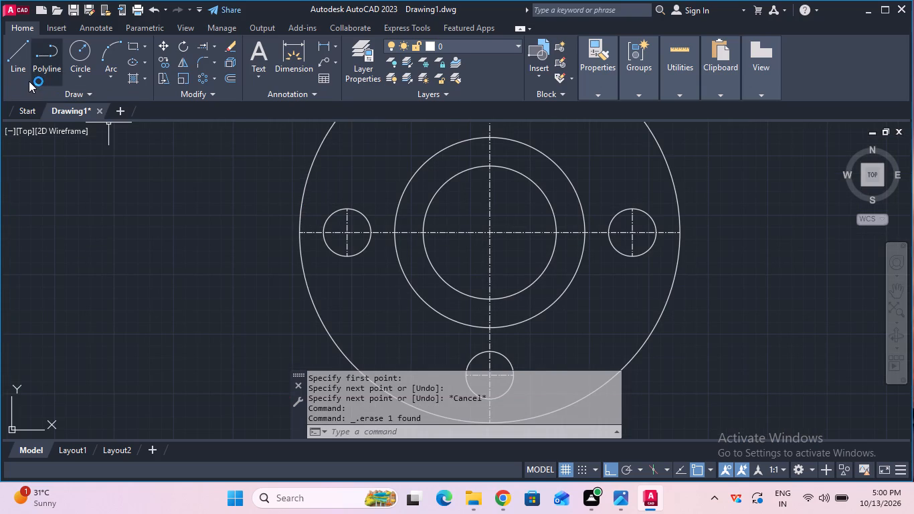
{"action": "left_click", "coordinate": [29, 81]}
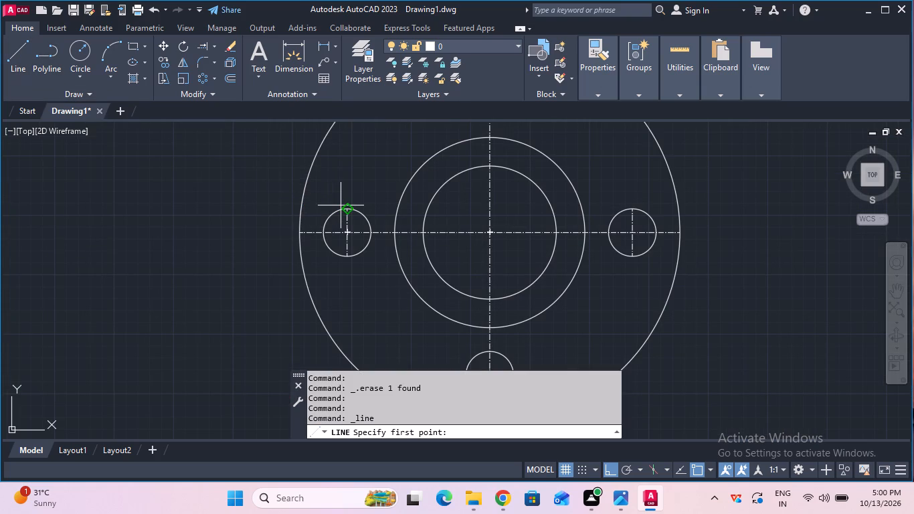
{"action": "left_click", "coordinate": [345, 209]}
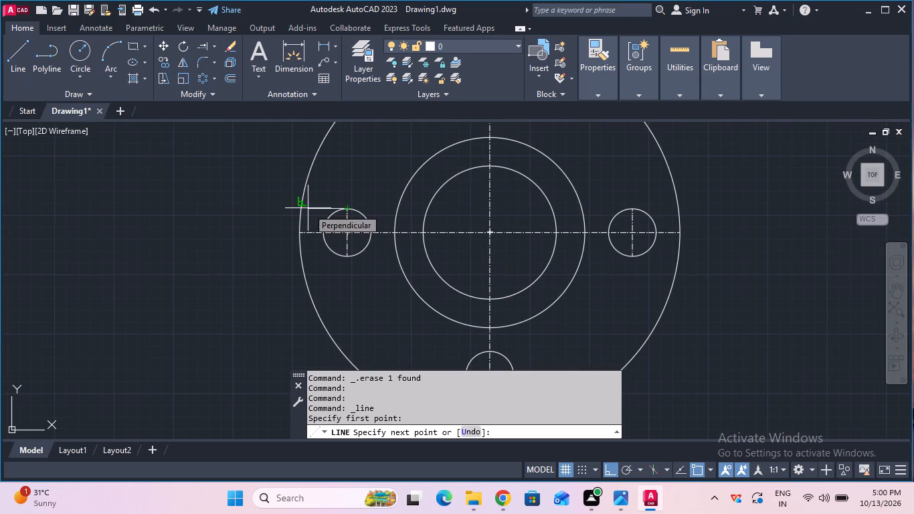
{"action": "key", "text": "1"}
{"action": "key", "text": "0"}
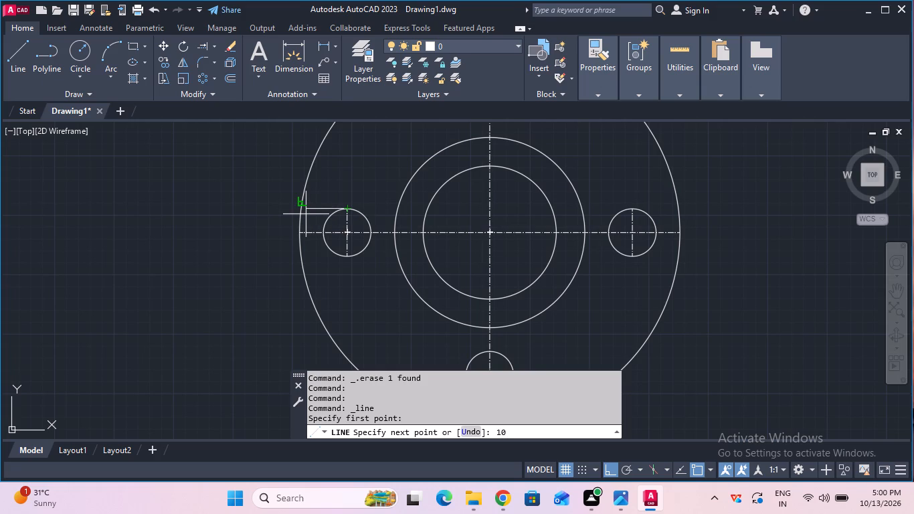
{"action": "key", "text": "Return"}
{"action": "key", "text": "Escape"}
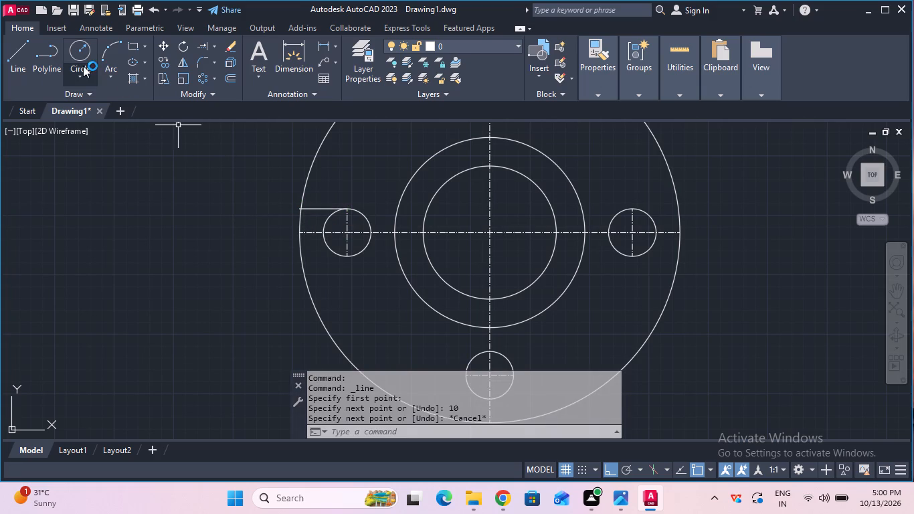
Draw a horizontal line of length 10 from the bottom of the left hole outward to the flange's edge.
{"action": "left_click", "coordinate": [27, 60]}
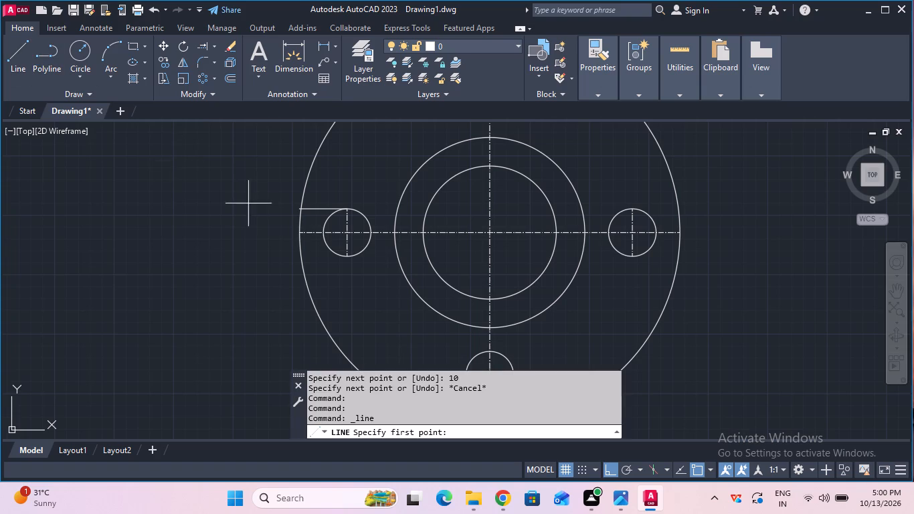
{"action": "left_click", "coordinate": [347, 255]}
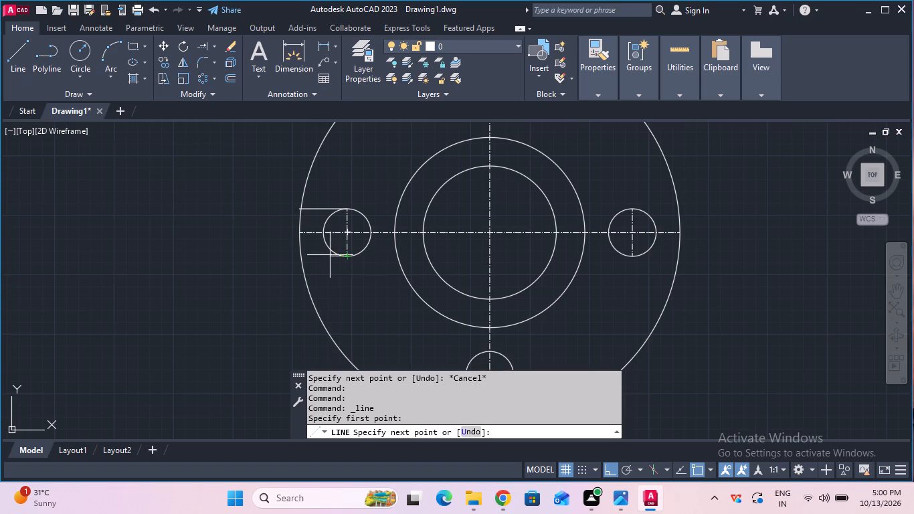
{"action": "key", "text": "1"}
{"action": "key", "text": "0"}
{"action": "key", "text": "Return"}
{"action": "key", "text": "Escape"}
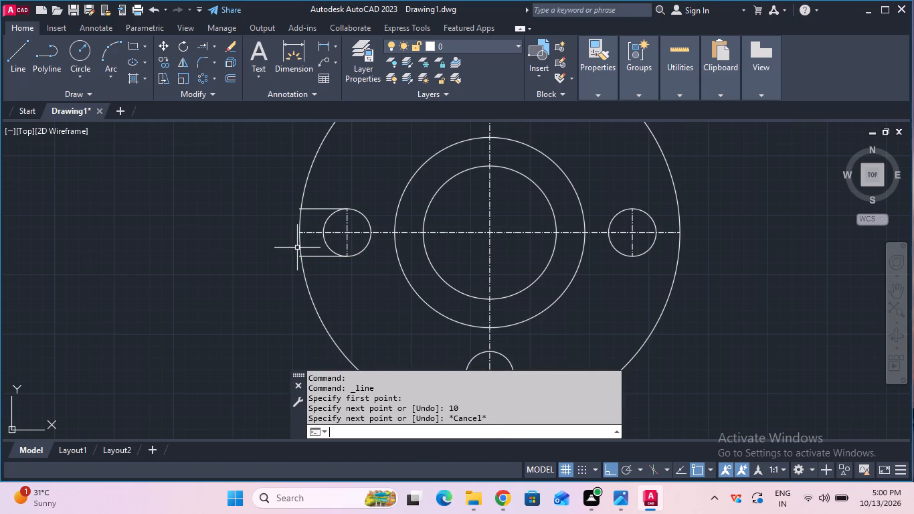
Trim the ends of the two left slot lines that extend beyond the outer circle.
{"action": "scroll", "coordinate": [297, 248], "scroll_direction": "up", "scroll_amount": 1}
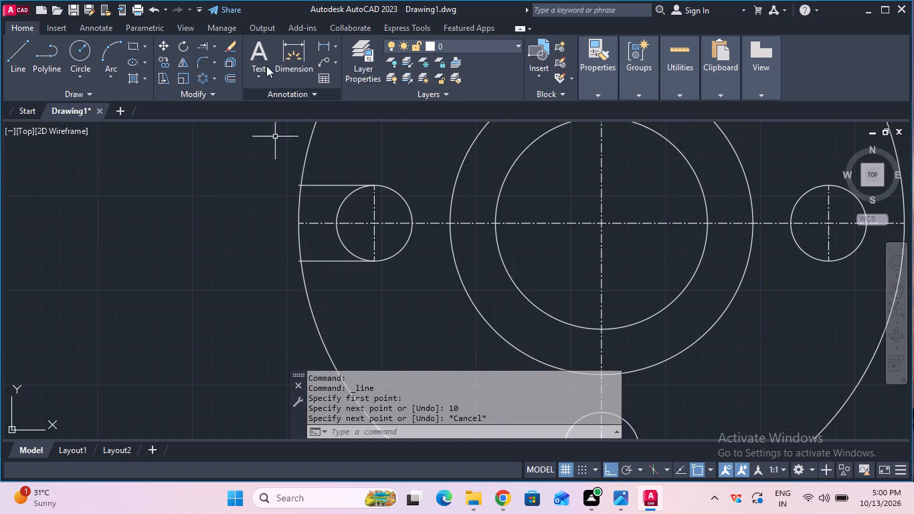
{"action": "left_click", "coordinate": [215, 49]}
{"action": "double_click", "coordinate": [215, 62]}
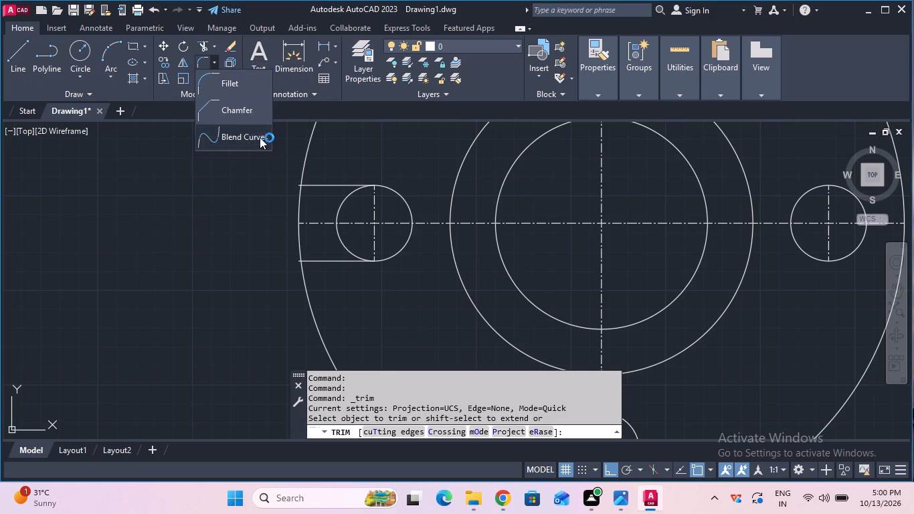
{"action": "left_click", "coordinate": [203, 46]}
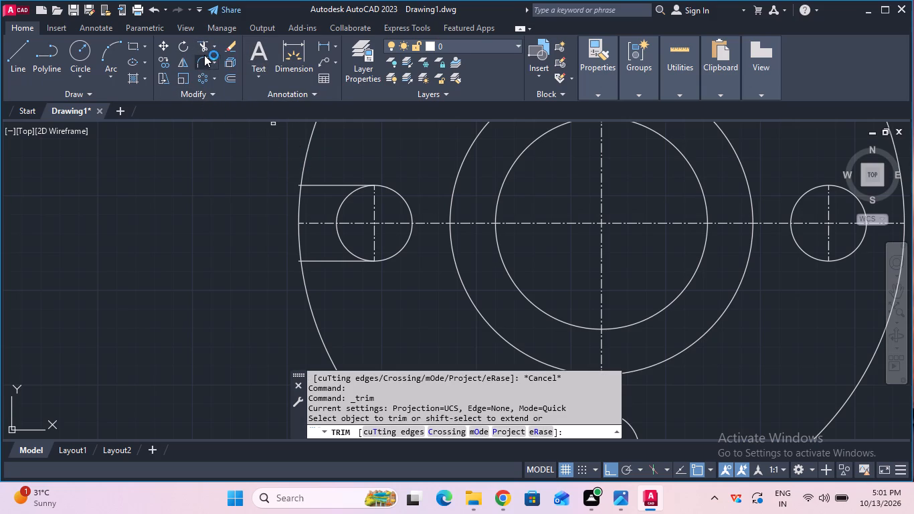
{"action": "left_click", "coordinate": [200, 44]}
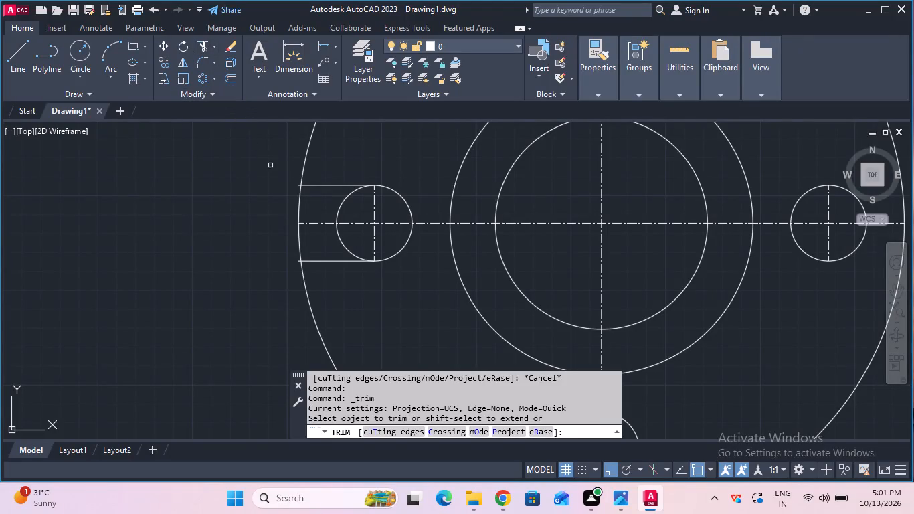
{"action": "left_click", "coordinate": [300, 186]}
{"action": "left_click", "coordinate": [298, 262]}
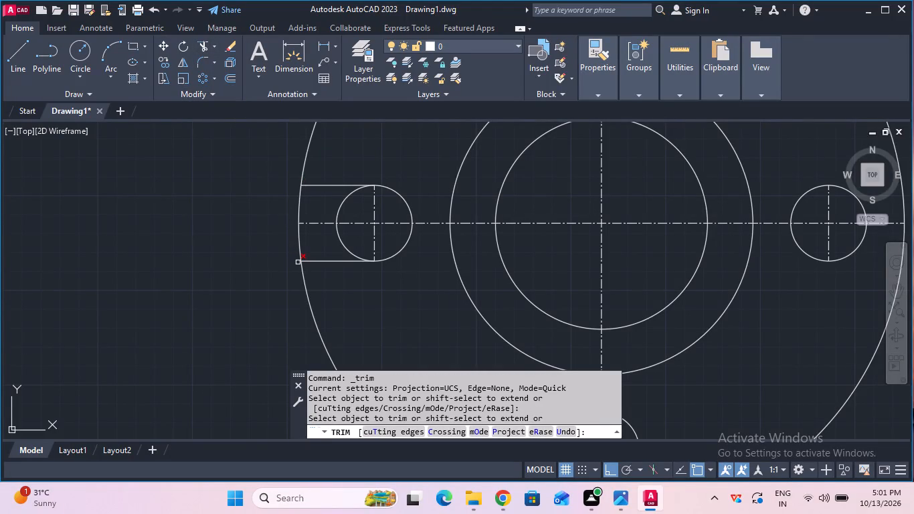
Trim away the outward half of the left hole and the outer circle's arc between the two slot lines.
{"action": "left_click", "coordinate": [349, 248]}
{"action": "left_click", "coordinate": [343, 250]}
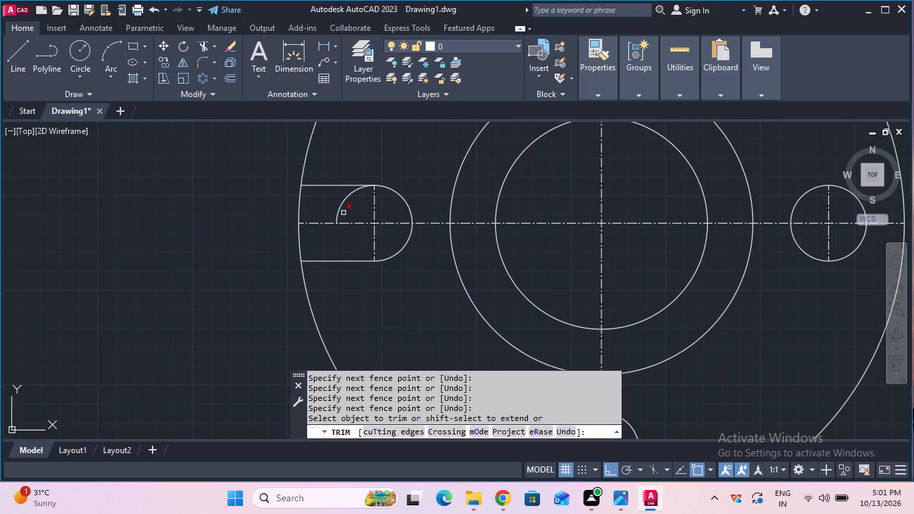
{"action": "left_click", "coordinate": [343, 213]}
{"action": "left_click", "coordinate": [335, 207]}
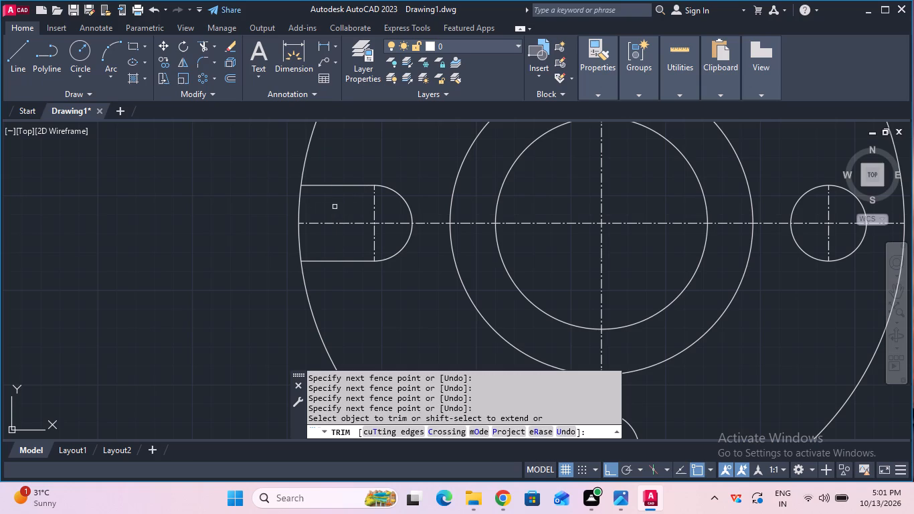
{"action": "left_click_drag", "start_coordinate": [330, 208], "coordinate": [282, 214]}
{"action": "left_click_drag", "start_coordinate": [280, 234], "coordinate": [307, 235]}
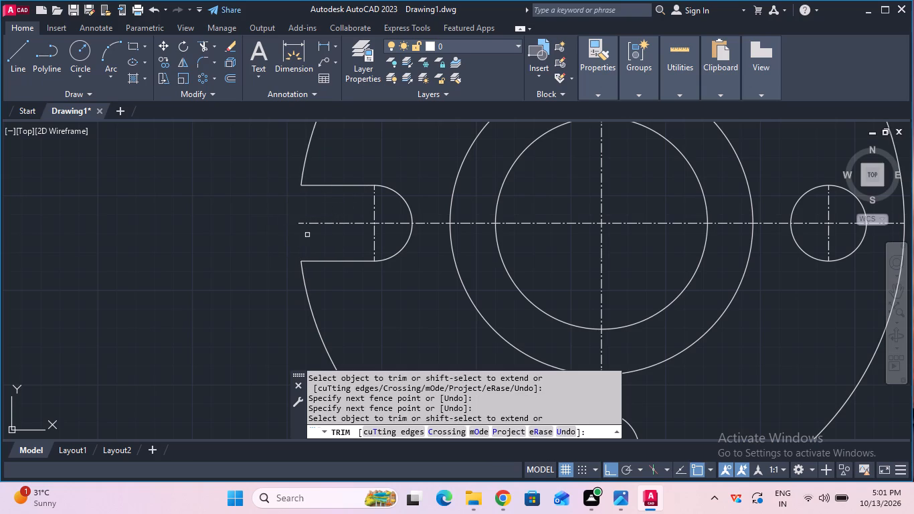
{"action": "scroll", "coordinate": [307, 235], "scroll_direction": "down", "scroll_amount": 2}
{"action": "key", "text": "Escape"}
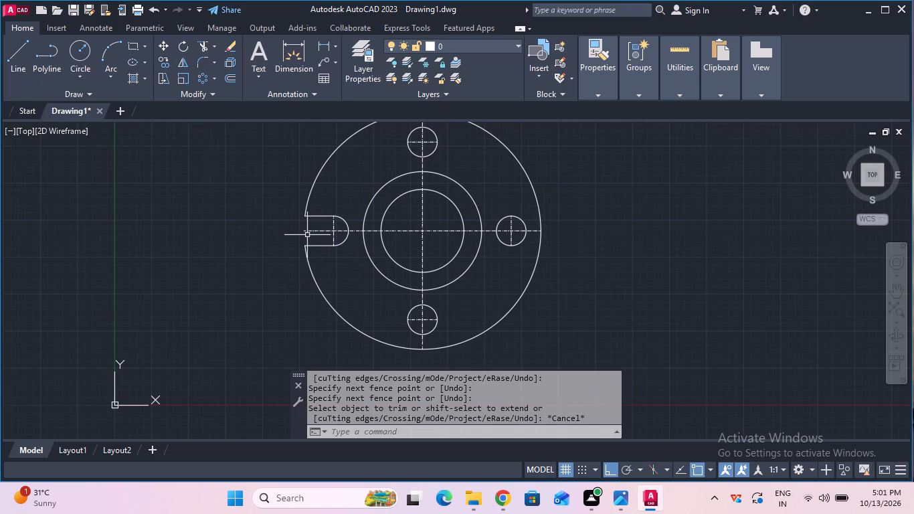
Draw a vertical line of length 10 upward from the left end of the upper hole's horizontal centre mark.
{"action": "middle_click_drag", "start_coordinate": [501, 169], "coordinate": [505, 211]}
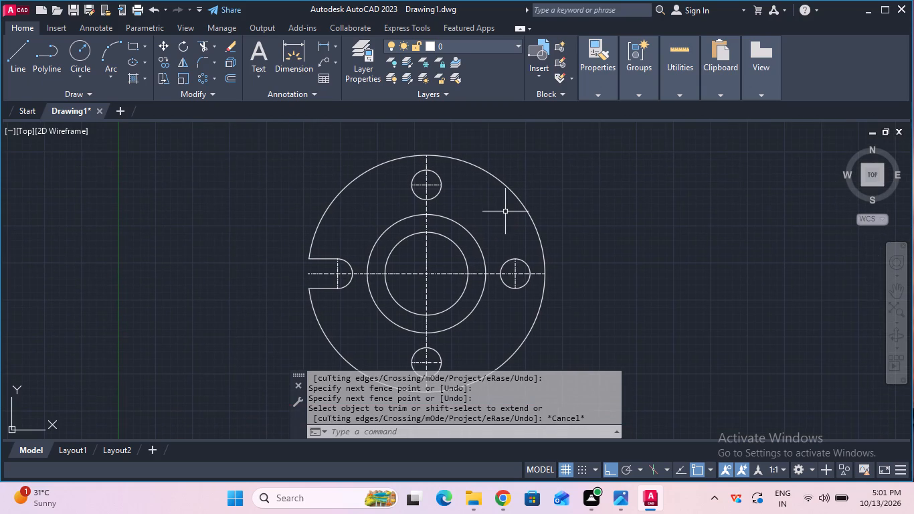
{"action": "scroll", "coordinate": [505, 211], "scroll_direction": "up", "scroll_amount": 1}
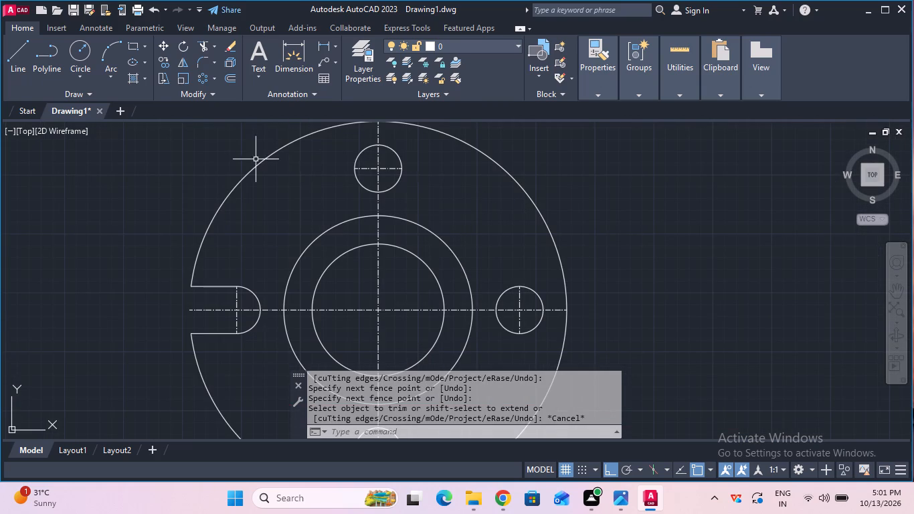
{"action": "left_click", "coordinate": [25, 68]}
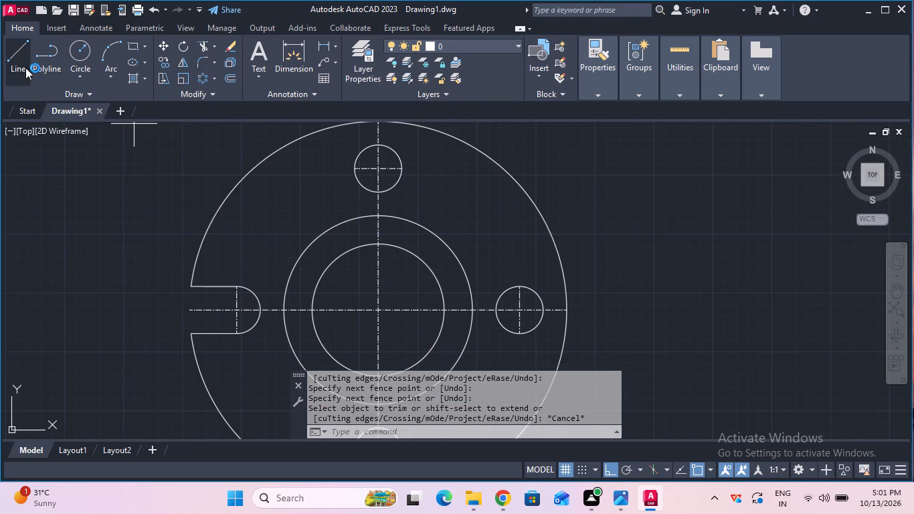
{"action": "scroll", "coordinate": [318, 151], "scroll_direction": "down", "scroll_amount": 1}
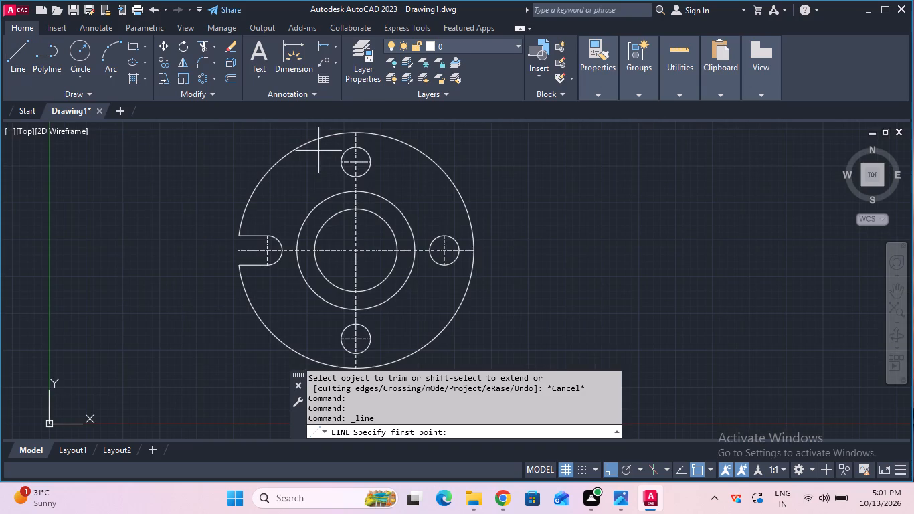
{"action": "middle_click_drag", "start_coordinate": [339, 181], "coordinate": [356, 254]}
{"action": "scroll", "coordinate": [356, 254], "scroll_direction": "up", "scroll_amount": 1}
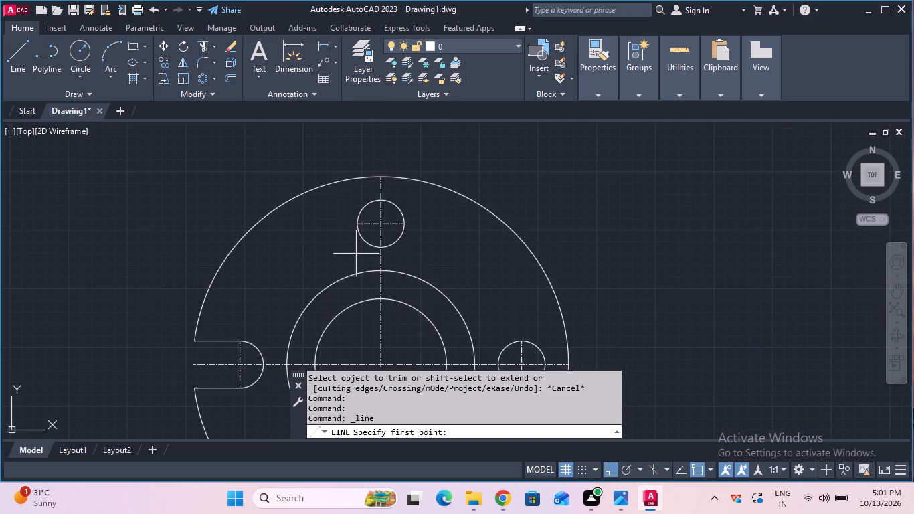
{"action": "left_click", "coordinate": [363, 224]}
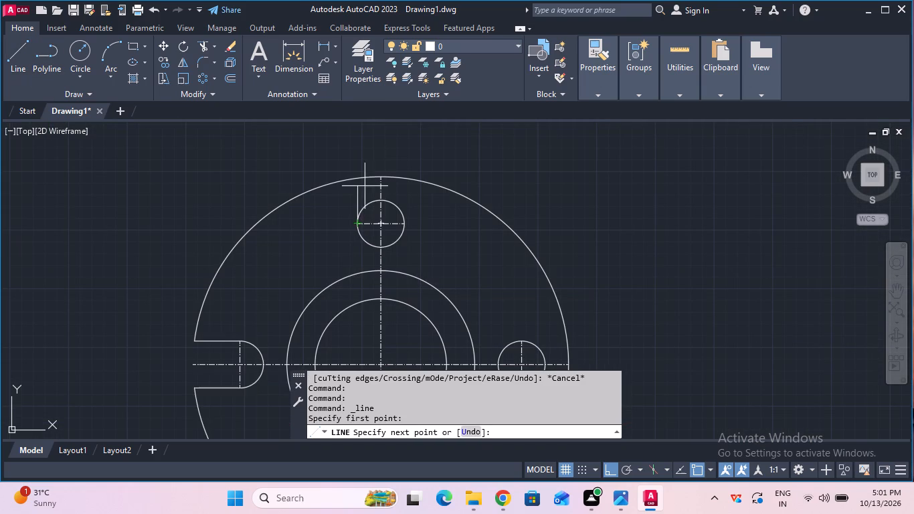
{"action": "type", "text": "10"}
{"action": "key", "text": "Return"}
{"action": "key", "text": "Escape"}
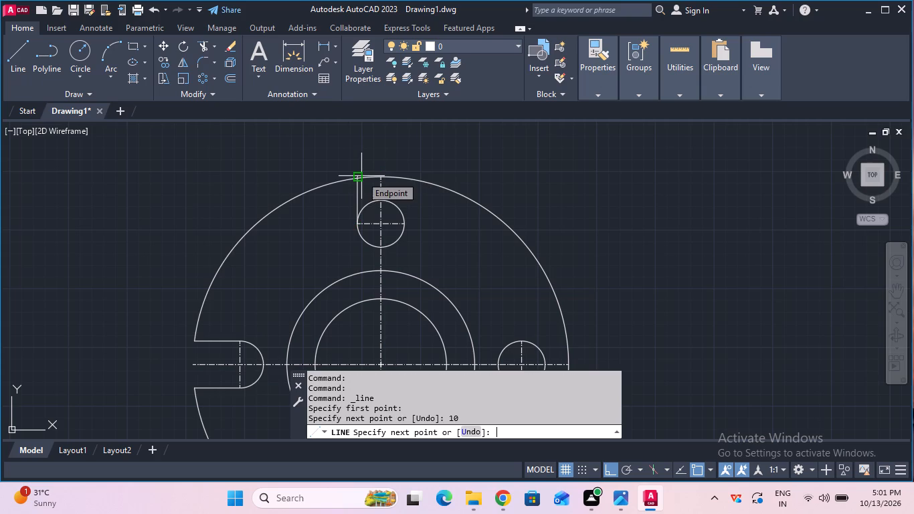
Draw a vertical line of length 10 upward from the right end of the upper hole's horizontal centre mark.
{"action": "left_click", "coordinate": [19, 66]}
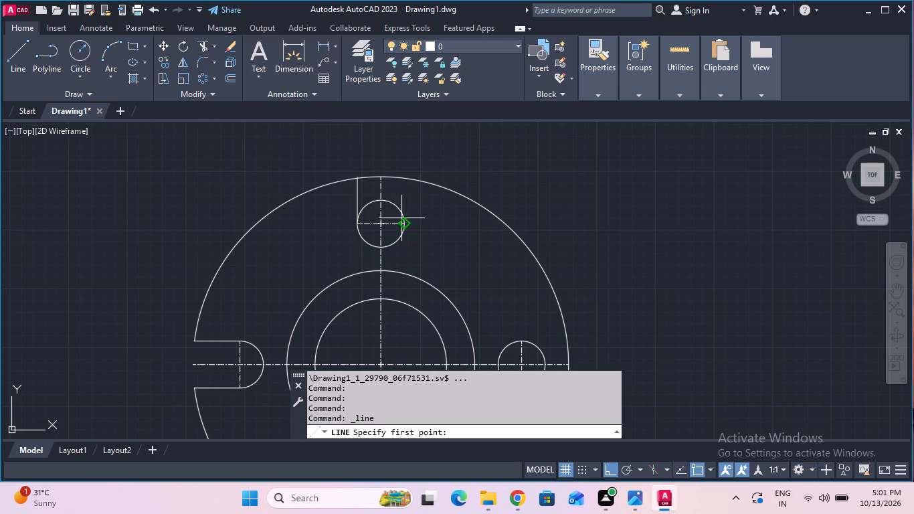
{"action": "left_click", "coordinate": [403, 223]}
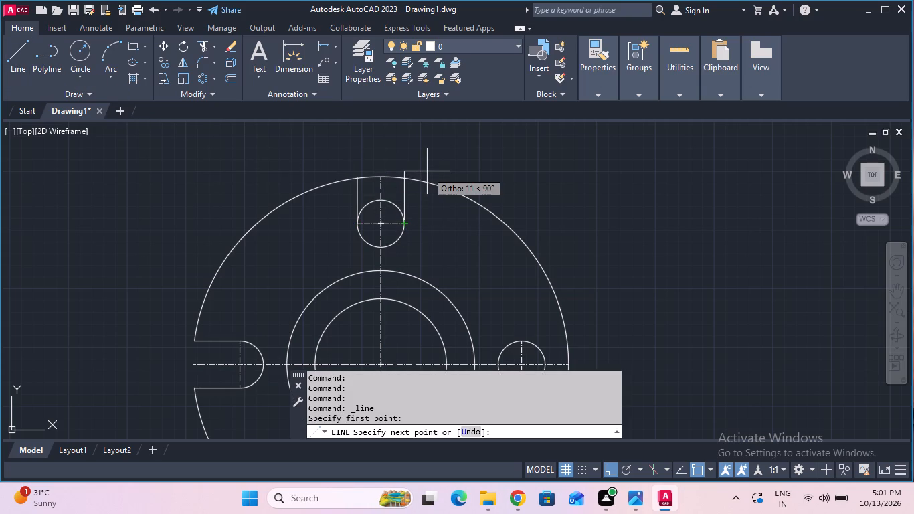
{"action": "type", "text": "10"}
{"action": "key", "text": "Return"}
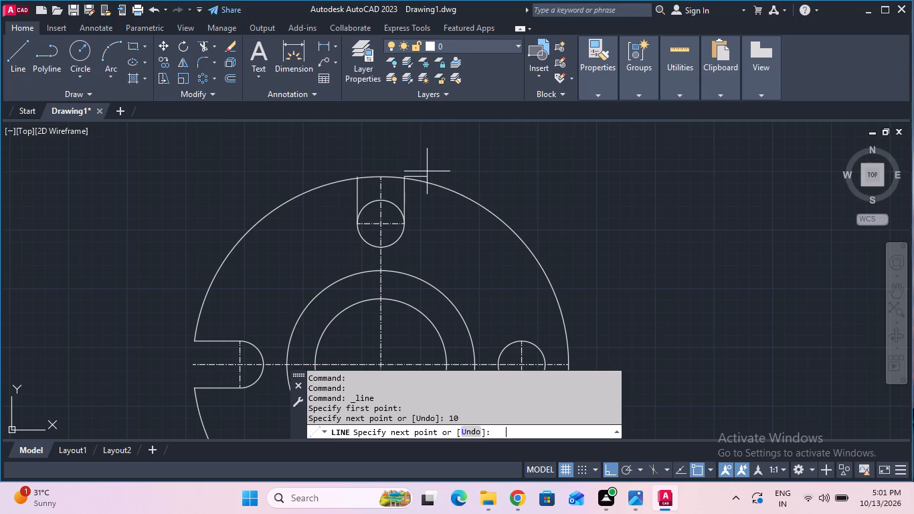
{"action": "key", "text": "Escape"}
Trim the outer circle's arc between the two upper slot lines and the line ends extending beyond the circle.
{"action": "scroll", "coordinate": [427, 171], "scroll_direction": "up", "scroll_amount": 2}
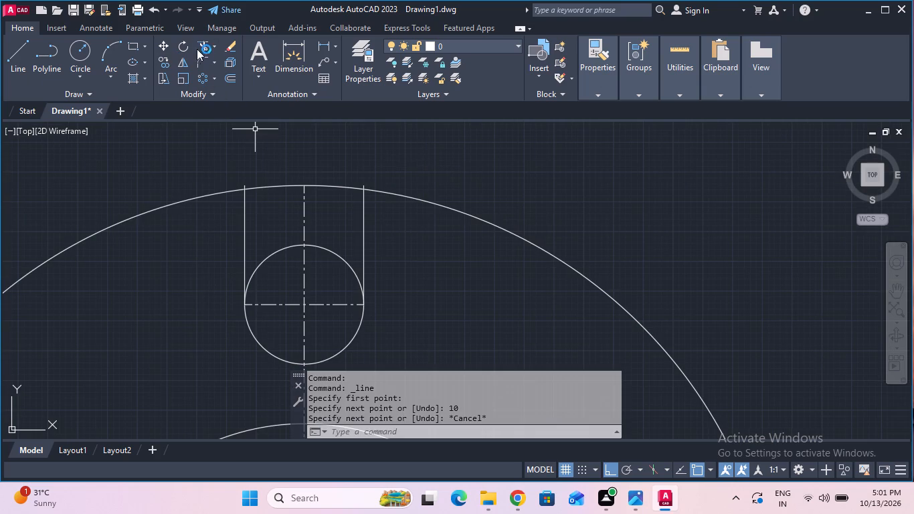
{"action": "left_click", "coordinate": [205, 48]}
{"action": "left_click_drag", "start_coordinate": [280, 152], "coordinate": [281, 202]}
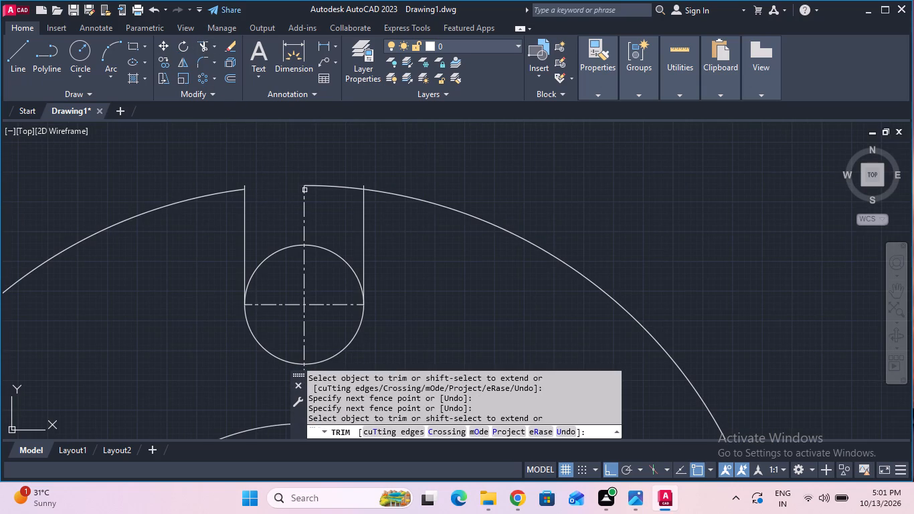
{"action": "left_click_drag", "start_coordinate": [327, 175], "coordinate": [333, 200]}
{"action": "double_click", "coordinate": [333, 200]}
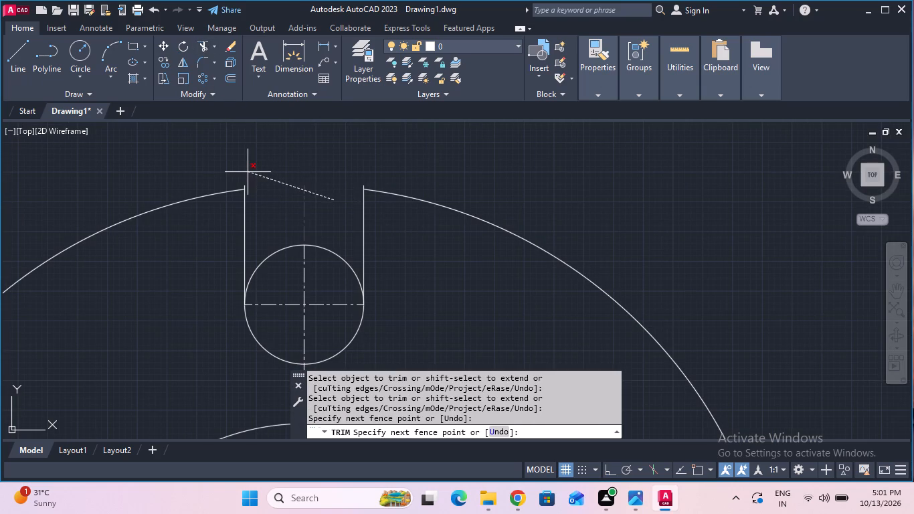
{"action": "left_click", "coordinate": [314, 161]}
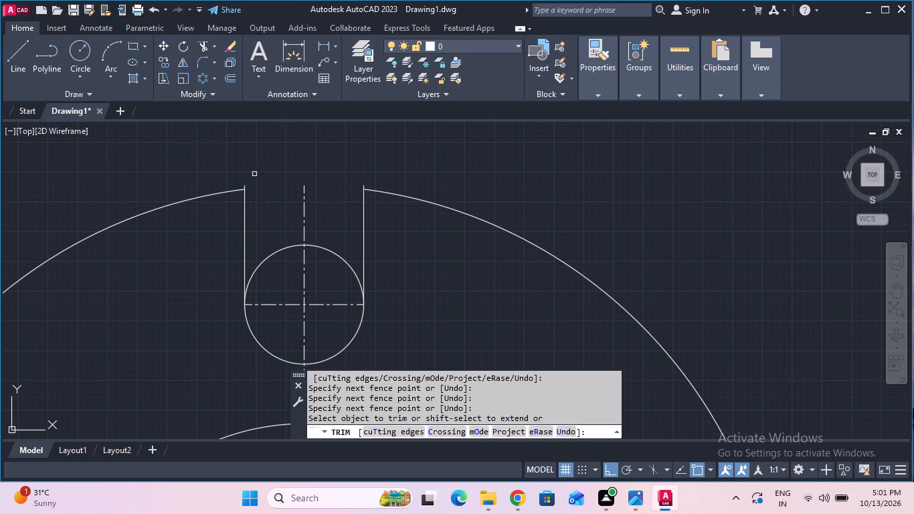
{"action": "left_click", "coordinate": [244, 184]}
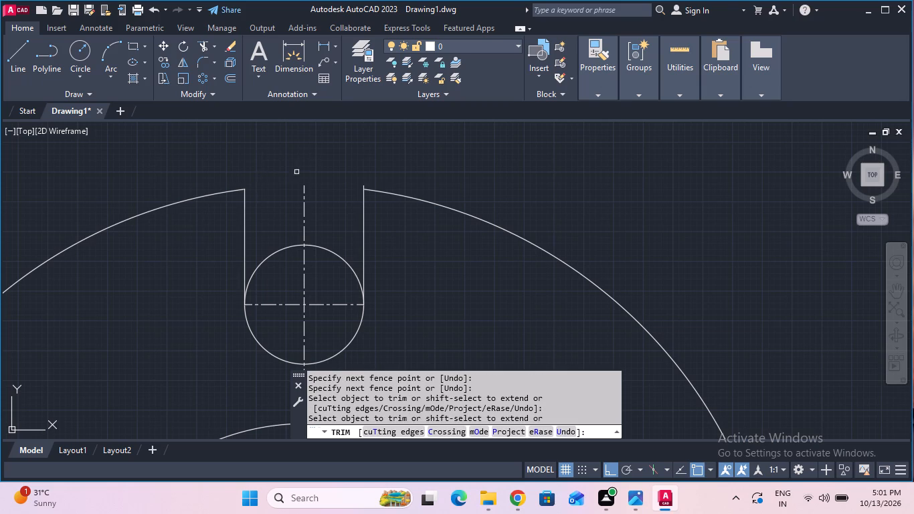
{"action": "left_click", "coordinate": [363, 185]}
Trim away the outward half of the upper hole between the two slot lines.
{"action": "left_click_drag", "start_coordinate": [339, 199], "coordinate": [331, 263]}
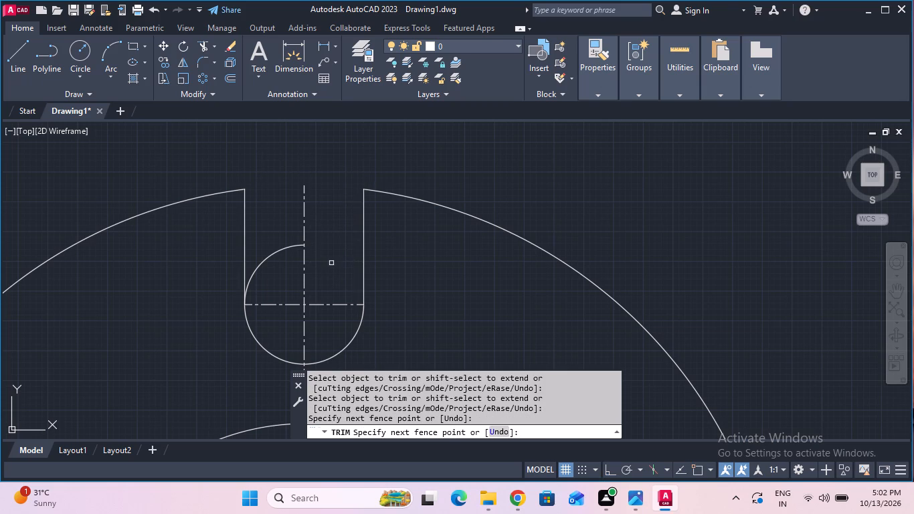
{"action": "left_click_drag", "start_coordinate": [287, 178], "coordinate": [280, 260]}
{"action": "left_click_drag", "start_coordinate": [280, 260], "coordinate": [279, 280]}
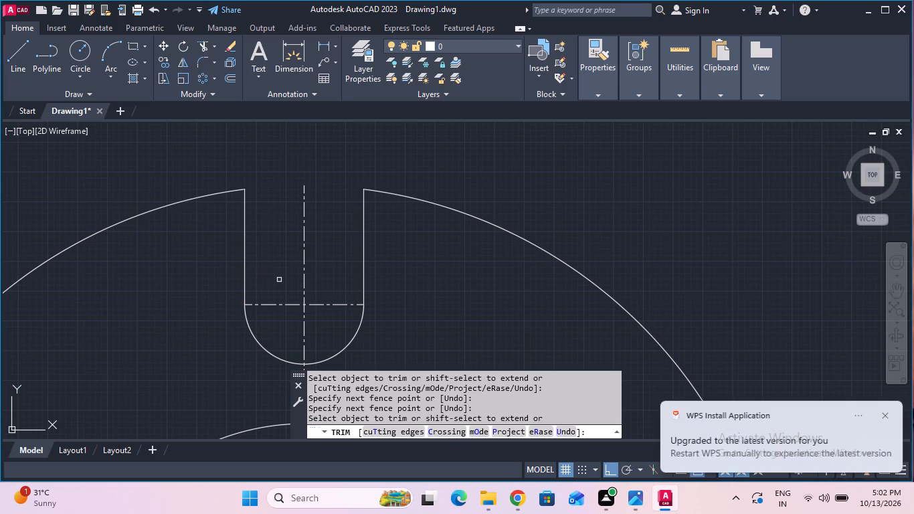
{"action": "scroll", "coordinate": [279, 280], "scroll_direction": "down", "scroll_amount": 3}
{"action": "middle_click_drag", "start_coordinate": [476, 267], "coordinate": [494, 135]}
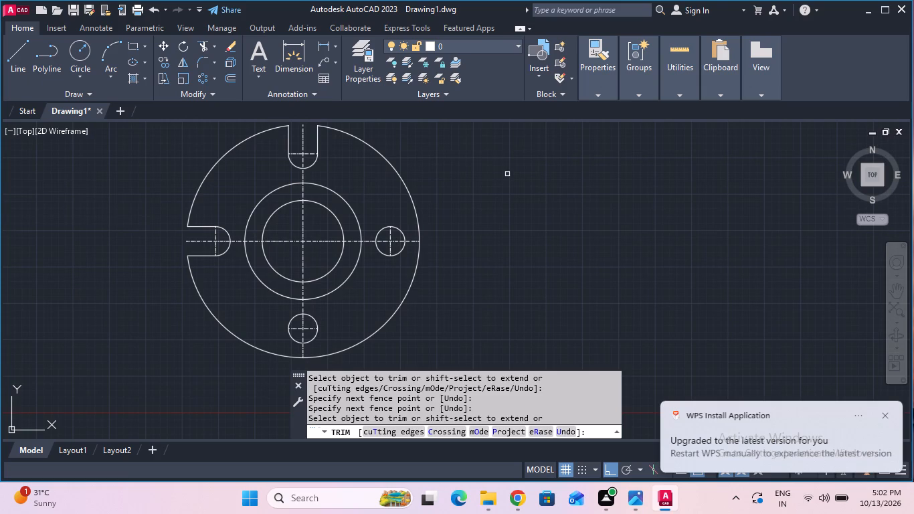
{"action": "key", "text": "Escape"}
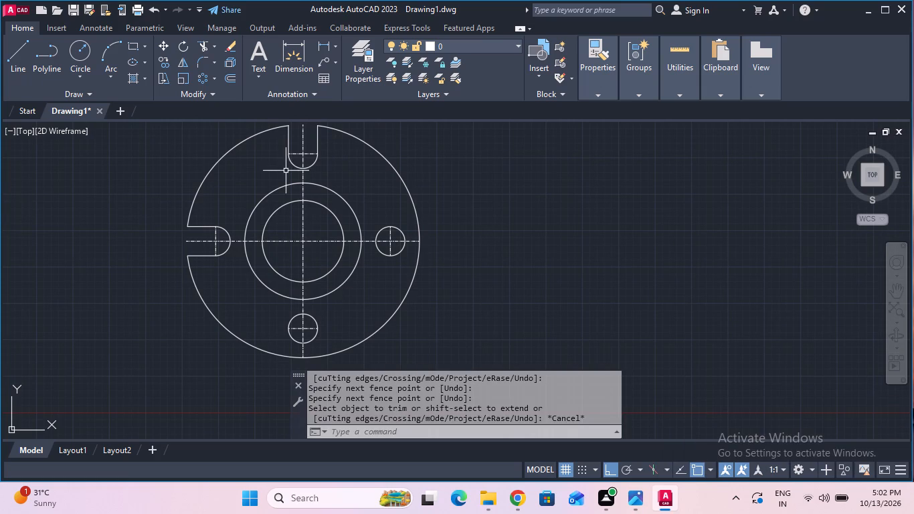
Draw a vertical line of length 10 downward from the left end of the lower hole's horizontal centre mark.
{"action": "middle_click_drag", "start_coordinate": [327, 313], "coordinate": [331, 313]}
{"action": "middle_click_drag", "start_coordinate": [331, 313], "coordinate": [351, 252]}
{"action": "scroll", "coordinate": [351, 252], "scroll_direction": "up", "scroll_amount": 2}
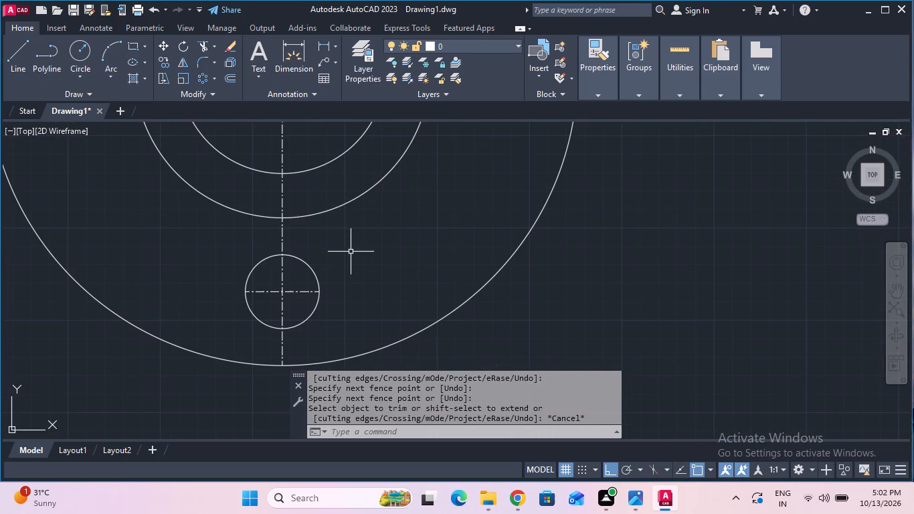
{"action": "left_click", "coordinate": [15, 78]}
{"action": "left_click", "coordinate": [244, 291]}
{"action": "type", "text": "10"}
{"action": "key", "text": "Return"}
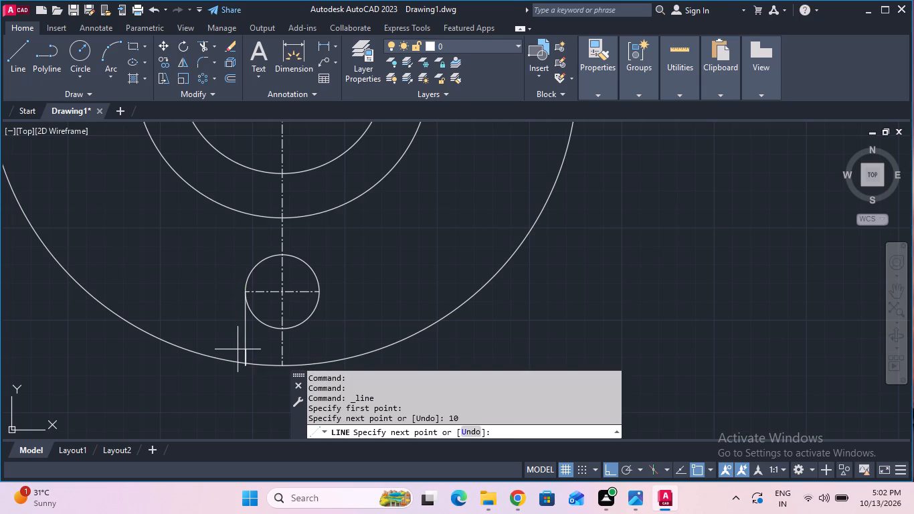
{"action": "key", "text": "Escape"}
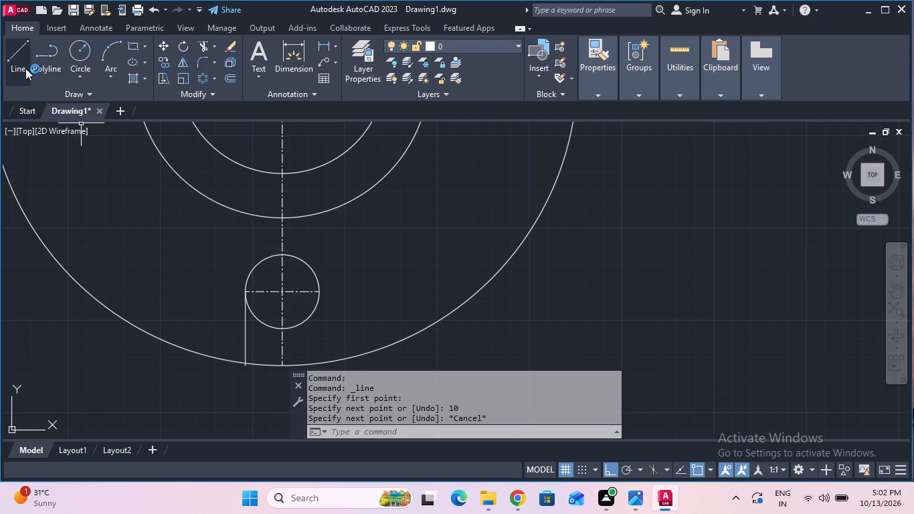
Draw a vertical line of length 10 downward from the right end of the lower hole's horizontal centre mark.
{"action": "left_click", "coordinate": [25, 68]}
{"action": "left_click", "coordinate": [318, 290]}
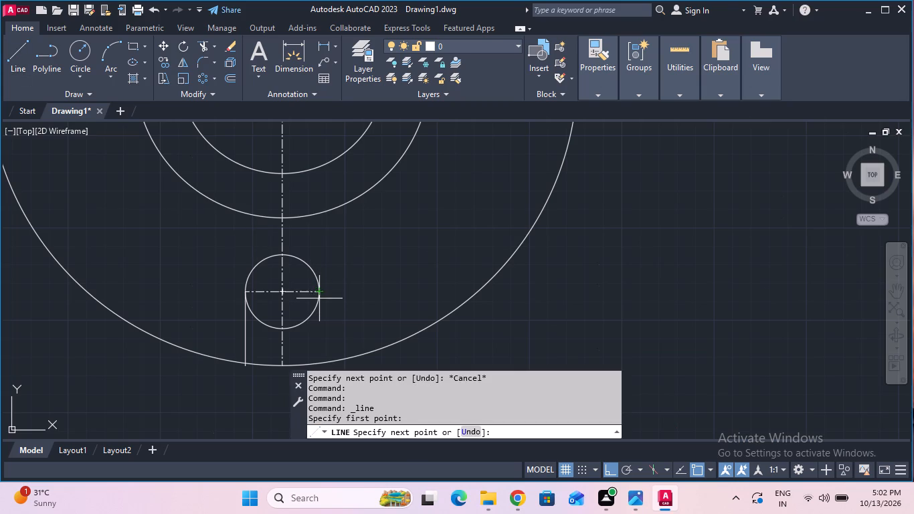
{"action": "key", "text": "1"}
{"action": "key", "text": "0"}
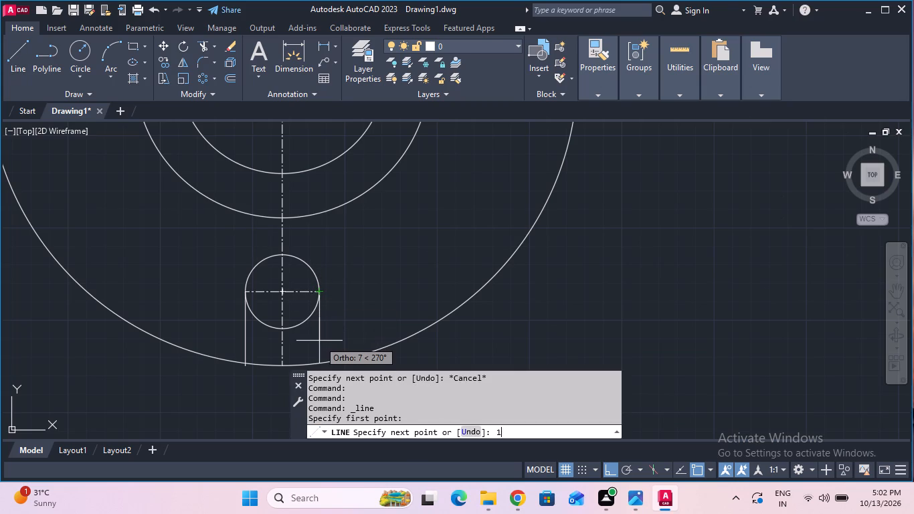
{"action": "key", "text": "Return"}
{"action": "key", "text": "Escape"}
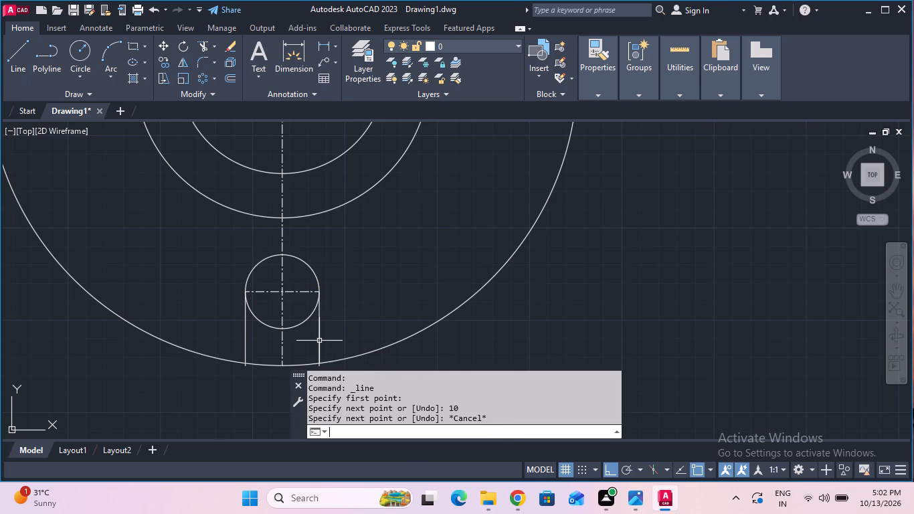
Trim away the outward half of the lower hole between the two slot lines.
{"action": "middle_click_drag", "start_coordinate": [409, 279], "coordinate": [431, 214]}
{"action": "scroll", "coordinate": [431, 214], "scroll_direction": "up", "scroll_amount": 1}
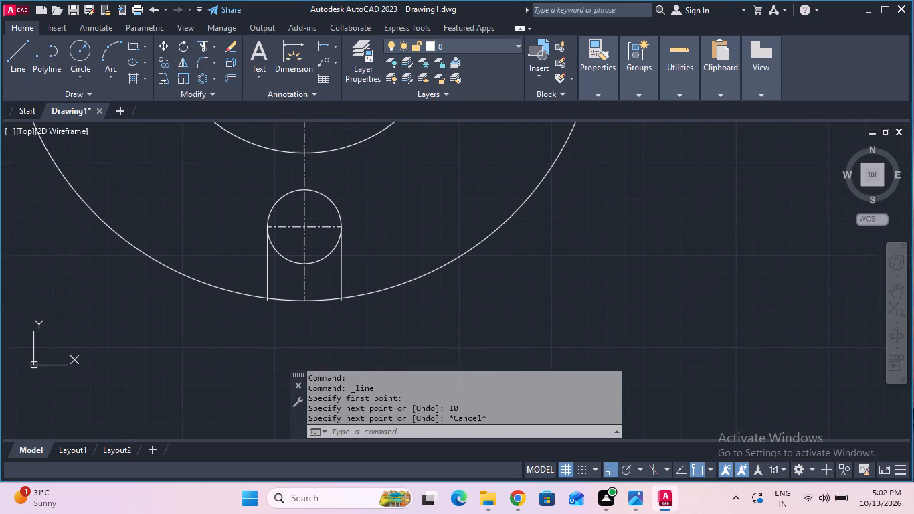
{"action": "left_click", "coordinate": [206, 52]}
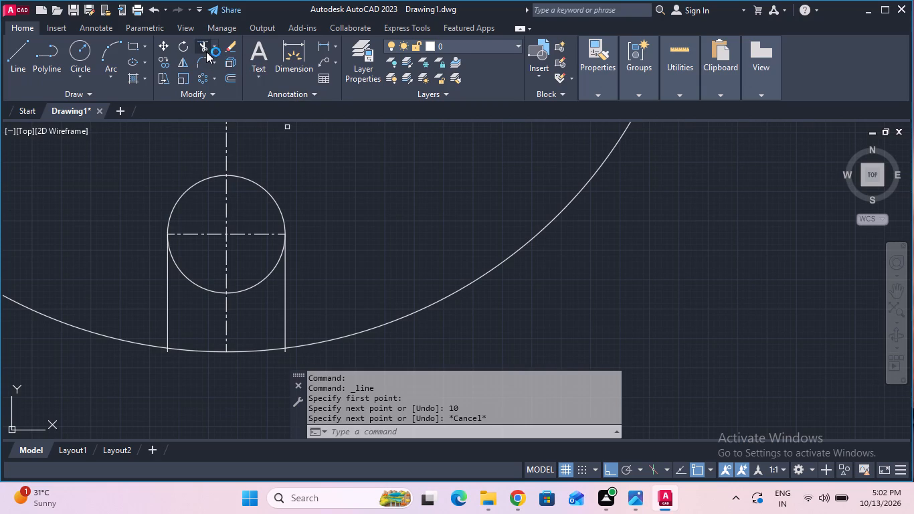
{"action": "left_click", "coordinate": [191, 280]}
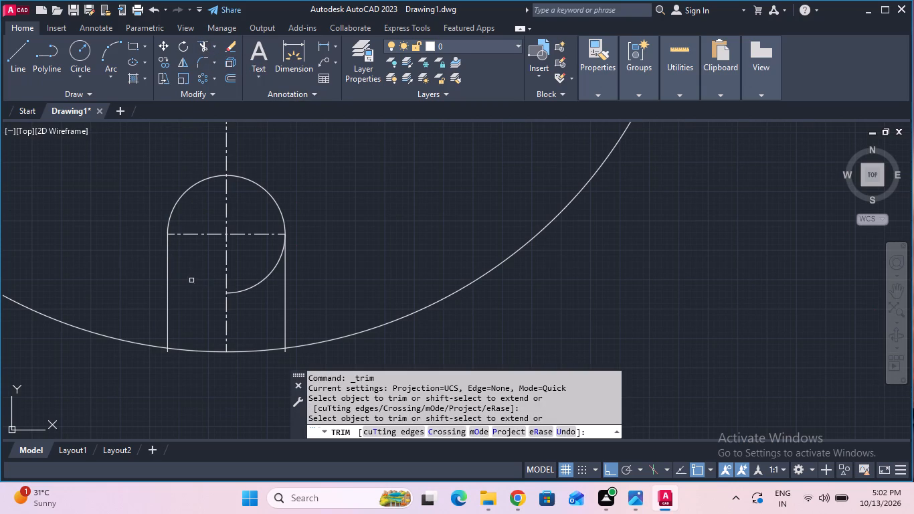
{"action": "left_click", "coordinate": [252, 288]}
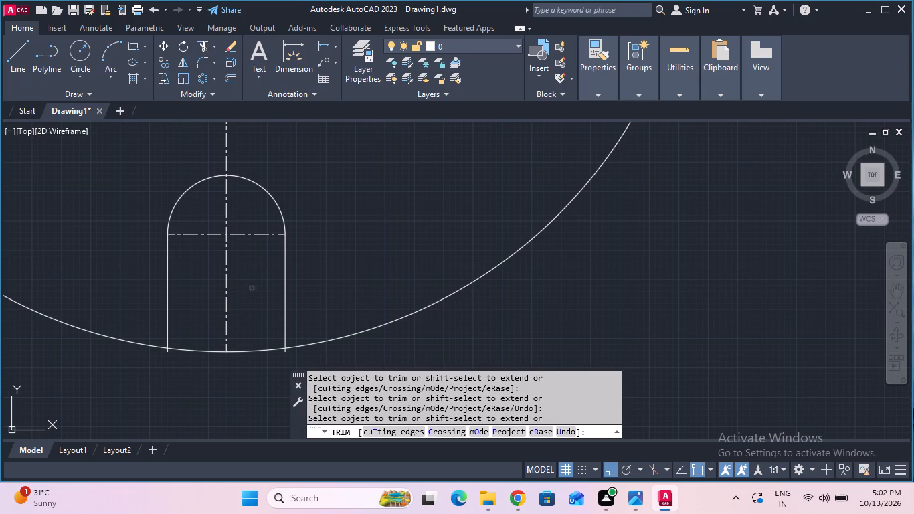
Trim the outer circle's arc between the two lower slot lines and the line ends extending beyond the circle.
{"action": "left_click", "coordinate": [184, 351]}
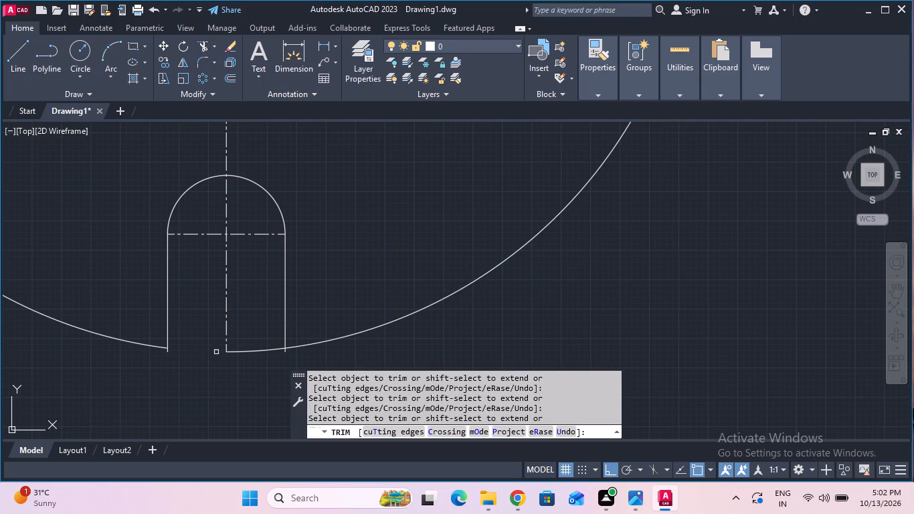
{"action": "left_click", "coordinate": [232, 352]}
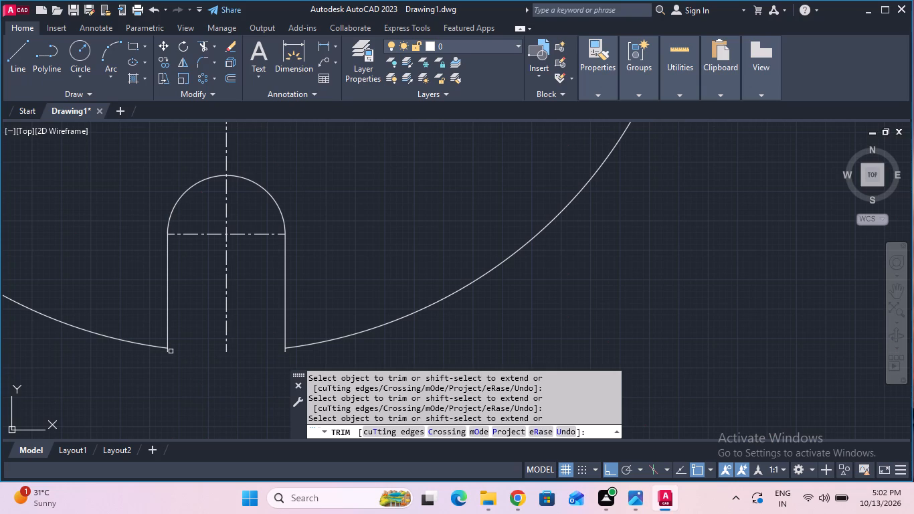
{"action": "left_click", "coordinate": [167, 351]}
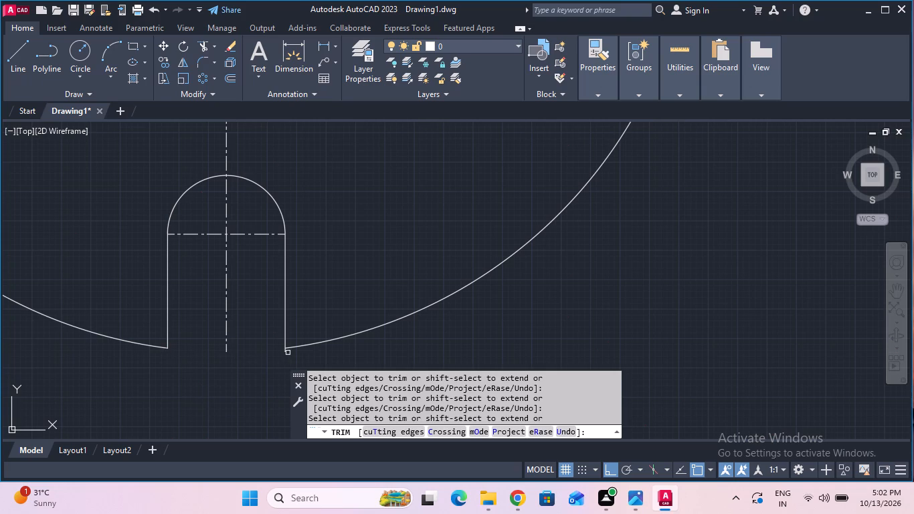
{"action": "left_click", "coordinate": [286, 353]}
{"action": "scroll", "coordinate": [418, 268], "scroll_direction": "down", "scroll_amount": 3}
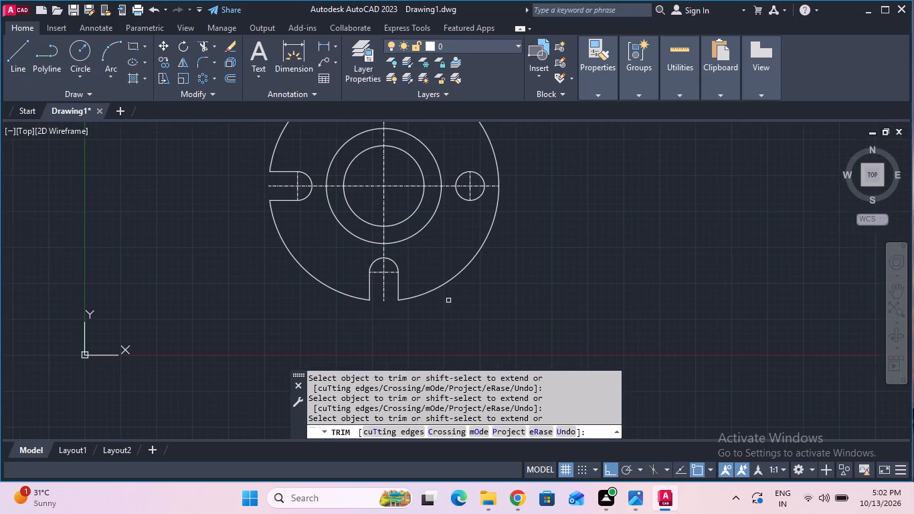
{"action": "middle_click_drag", "start_coordinate": [579, 286], "coordinate": [592, 378]}
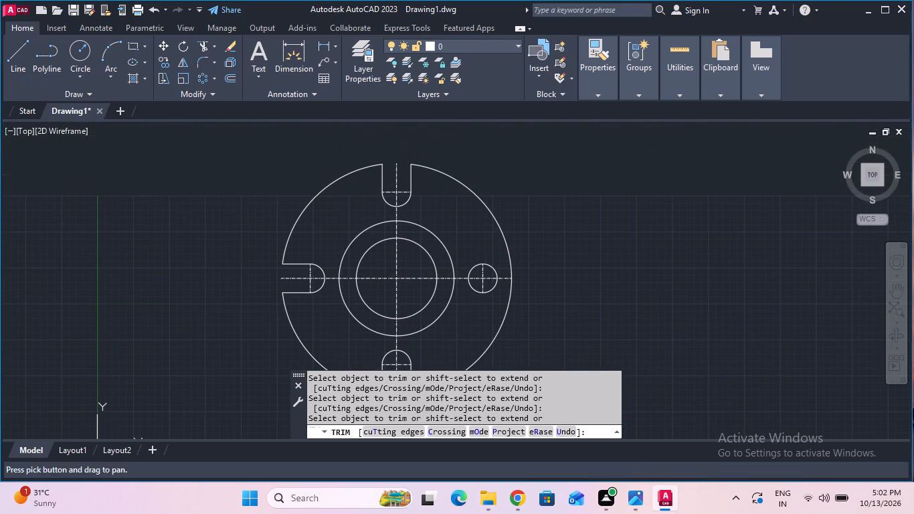
{"action": "key", "text": "Escape"}
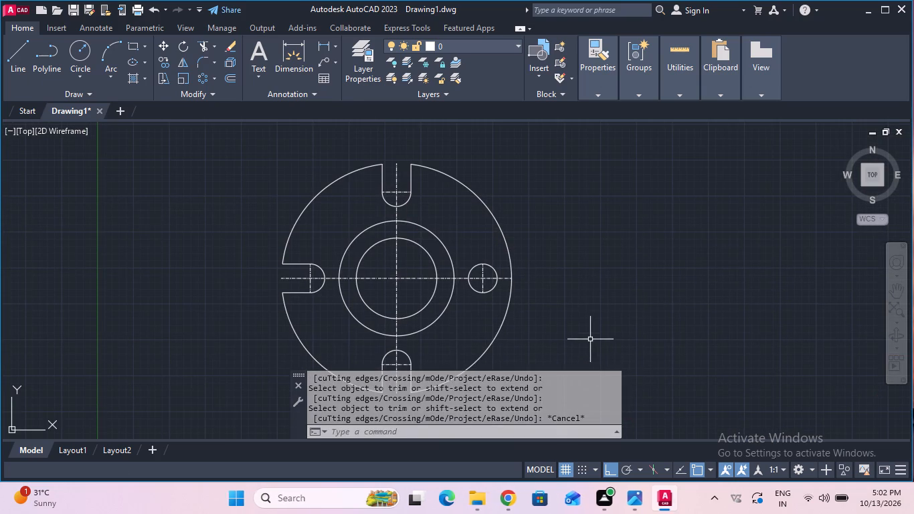
Draw a horizontal line of length 10 outward from the upper end of the right hole's vertical centre mark.
{"action": "scroll", "coordinate": [559, 317], "scroll_direction": "up", "scroll_amount": 2}
{"action": "left_click", "coordinate": [10, 62]}
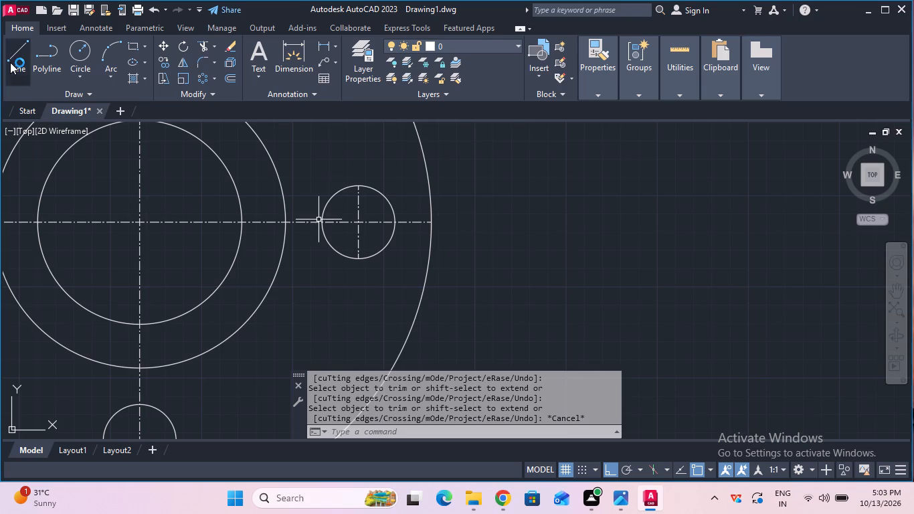
{"action": "left_click", "coordinate": [357, 185]}
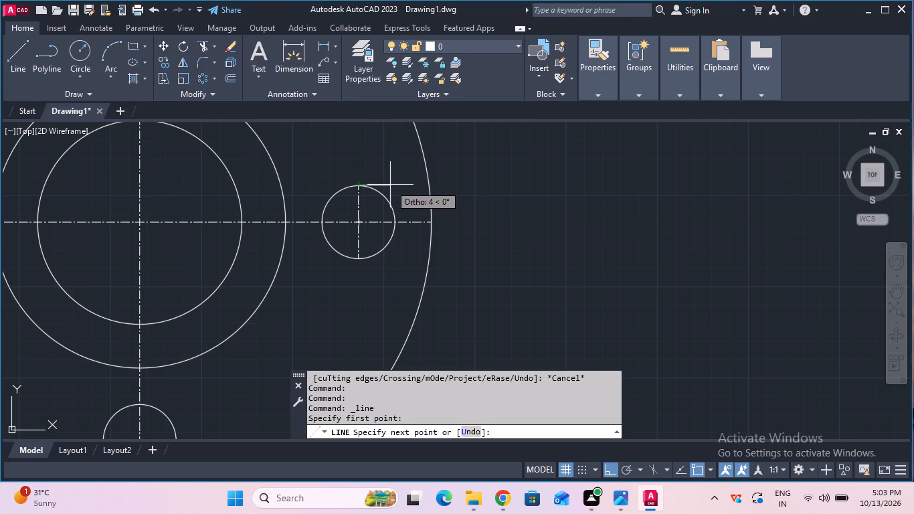
{"action": "type", "text": "10"}
{"action": "key", "text": "Return"}
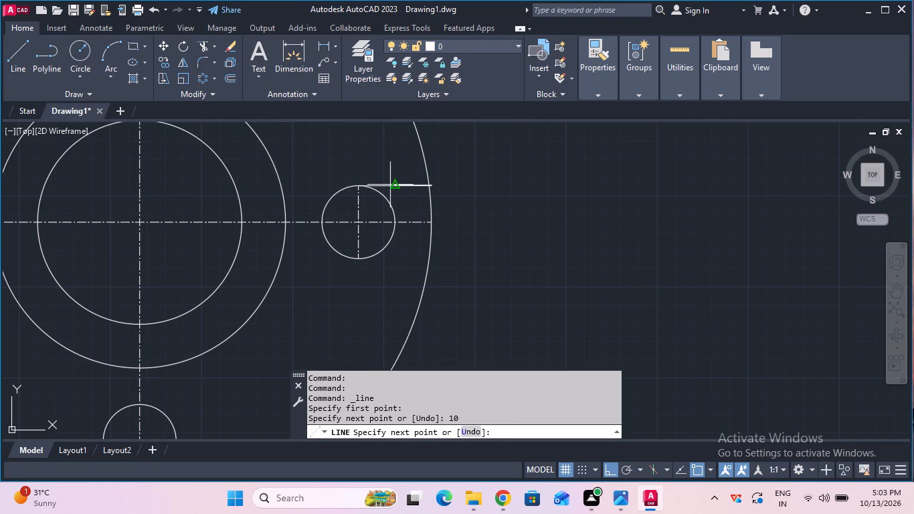
{"action": "key", "text": "Escape"}
Draw a horizontal line of length 10 outward from the lower end of the right hole's vertical centre mark.
{"action": "left_click", "coordinate": [19, 69]}
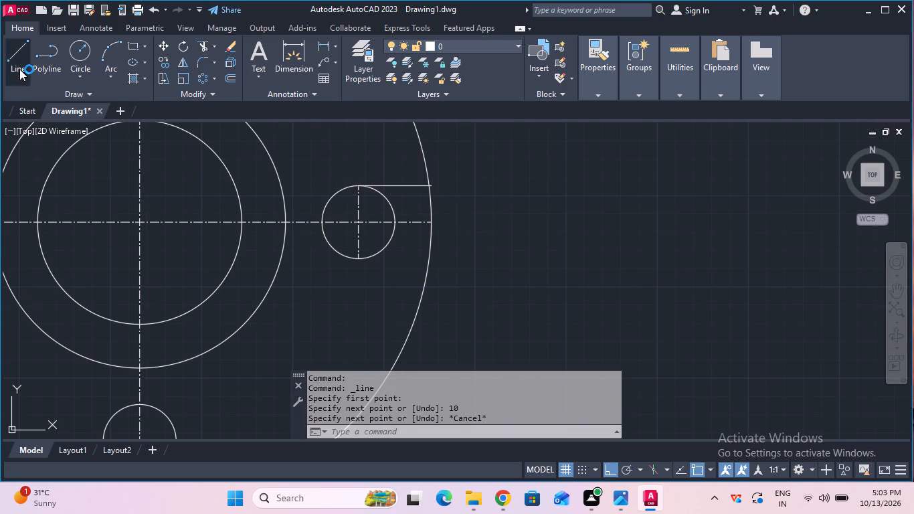
{"action": "left_click", "coordinate": [363, 262]}
{"action": "key", "text": "1"}
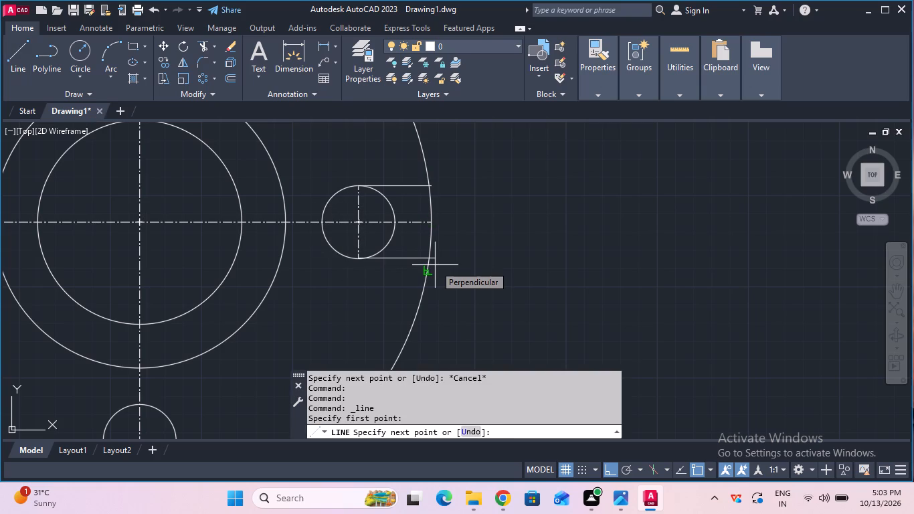
{"action": "key", "text": "0"}
{"action": "key", "text": "Return"}
{"action": "key", "text": "Escape"}
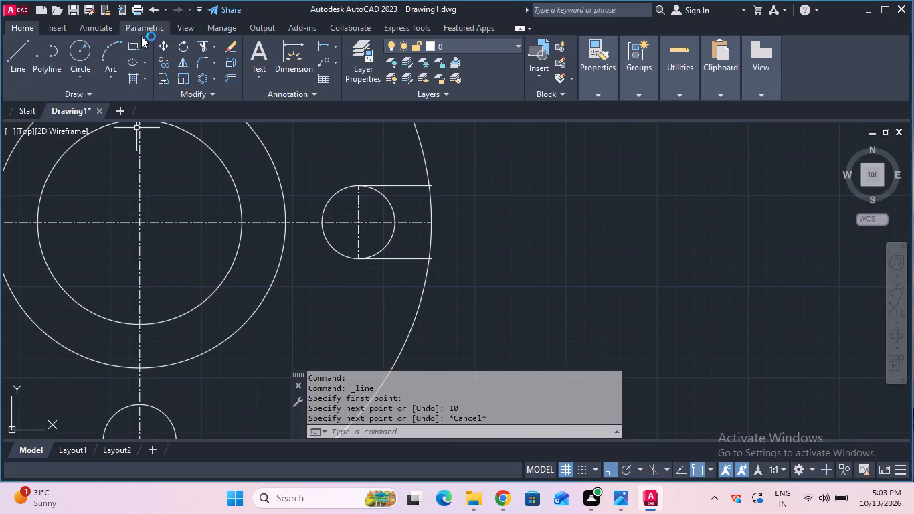
Trim away the outward half of the right hole between the two slot lines.
{"action": "left_click", "coordinate": [205, 49]}
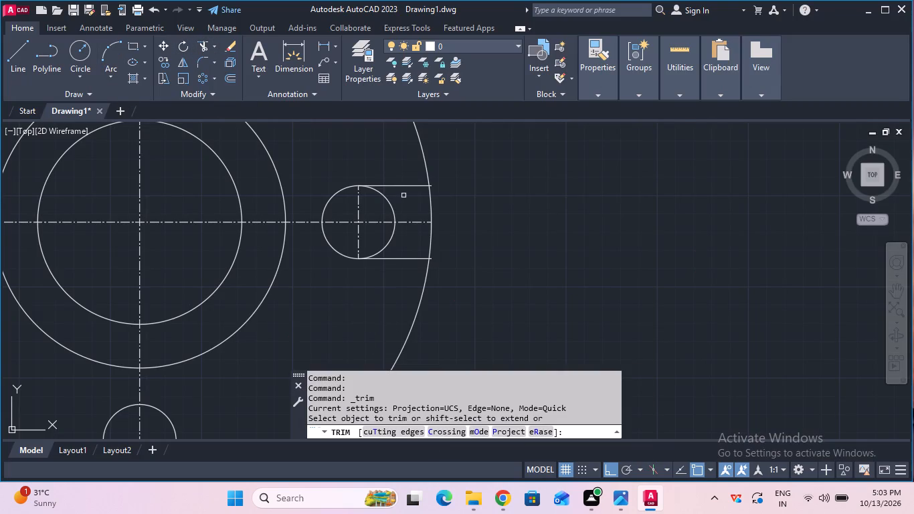
{"action": "left_click", "coordinate": [393, 209]}
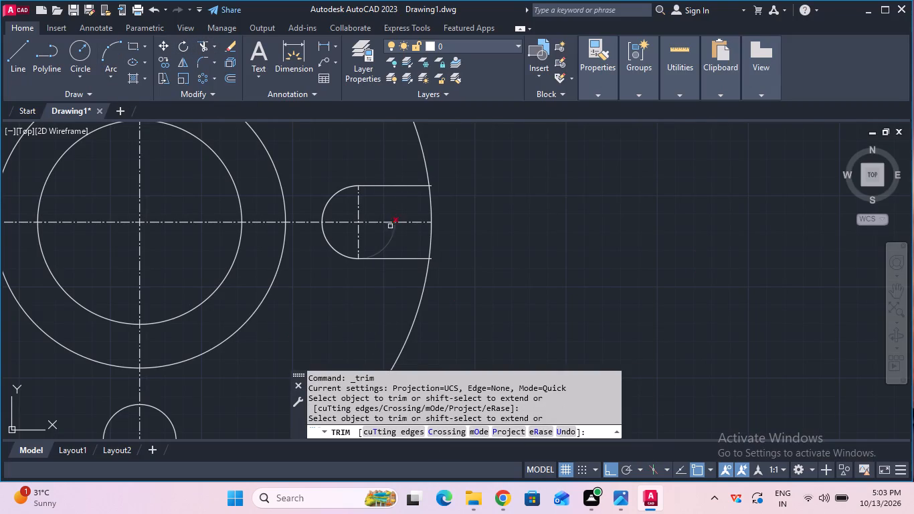
{"action": "left_click", "coordinate": [387, 248]}
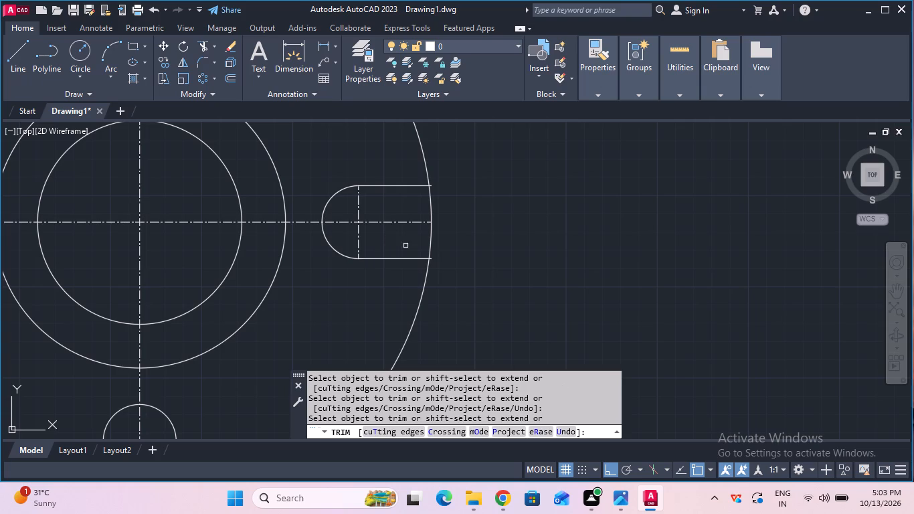
Trim the outer circle's arc between the two right-hand slot lines and the line ends extending beyond the circle.
{"action": "double_click", "coordinate": [433, 241]}
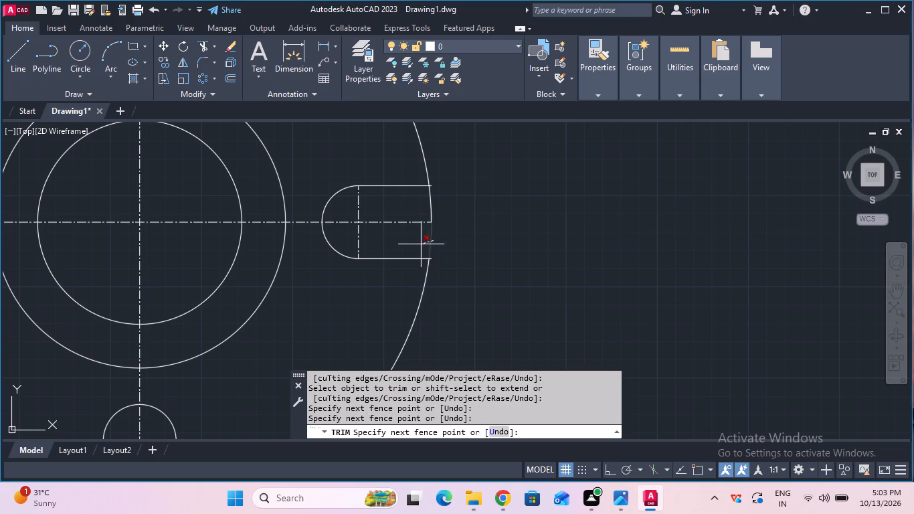
{"action": "left_click", "coordinate": [421, 244]}
{"action": "left_click_drag", "start_coordinate": [423, 214], "coordinate": [449, 206]}
{"action": "left_click", "coordinate": [449, 206]}
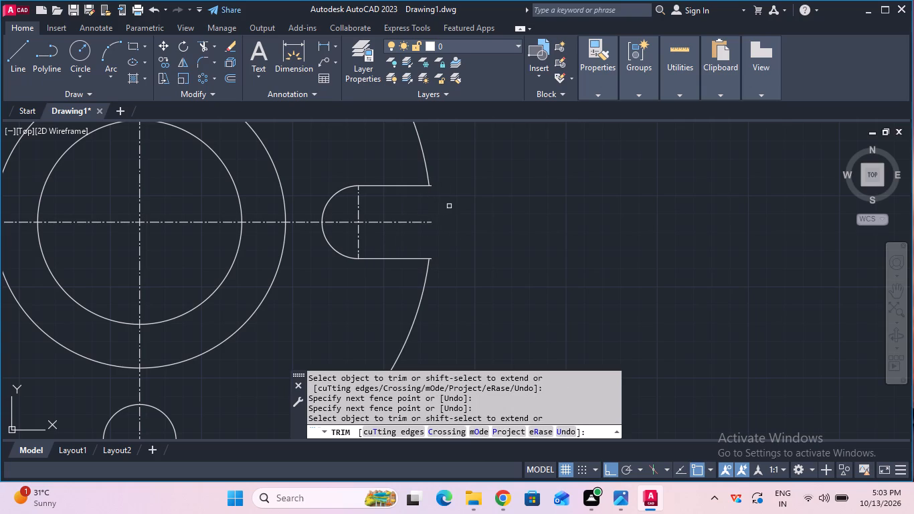
{"action": "scroll", "coordinate": [437, 173], "scroll_direction": "up", "scroll_amount": 1}
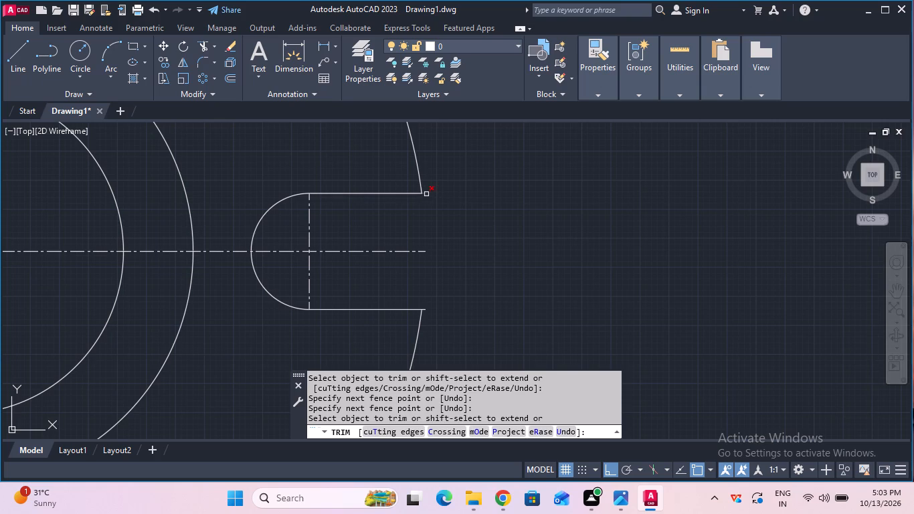
{"action": "left_click", "coordinate": [426, 194]}
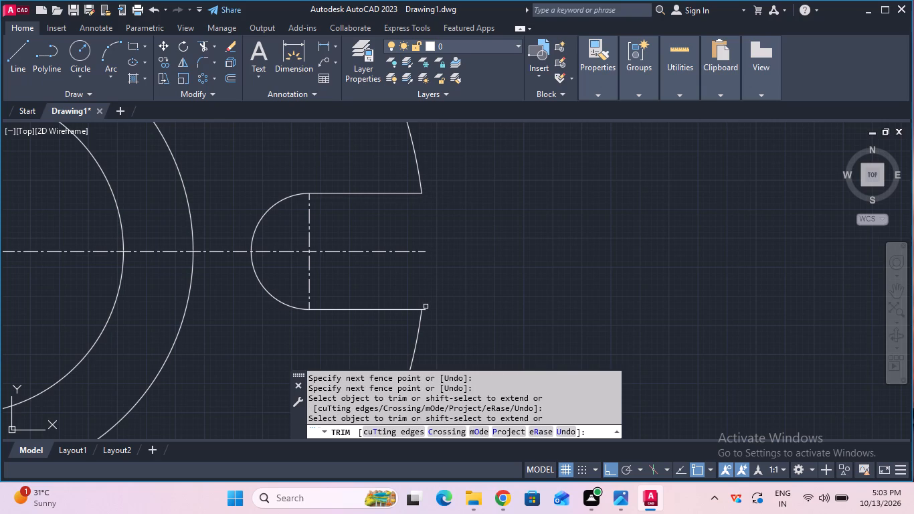
{"action": "left_click", "coordinate": [426, 309]}
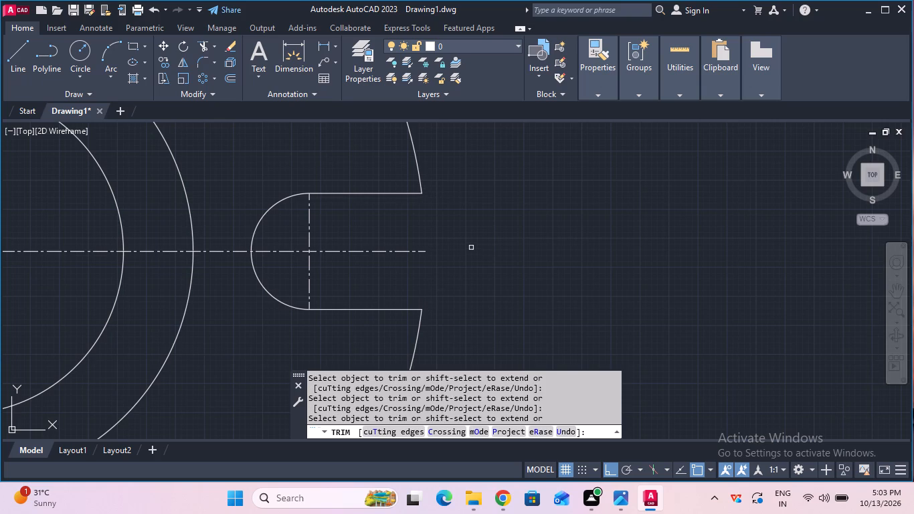
{"action": "scroll", "coordinate": [471, 248], "scroll_direction": "down", "scroll_amount": 4}
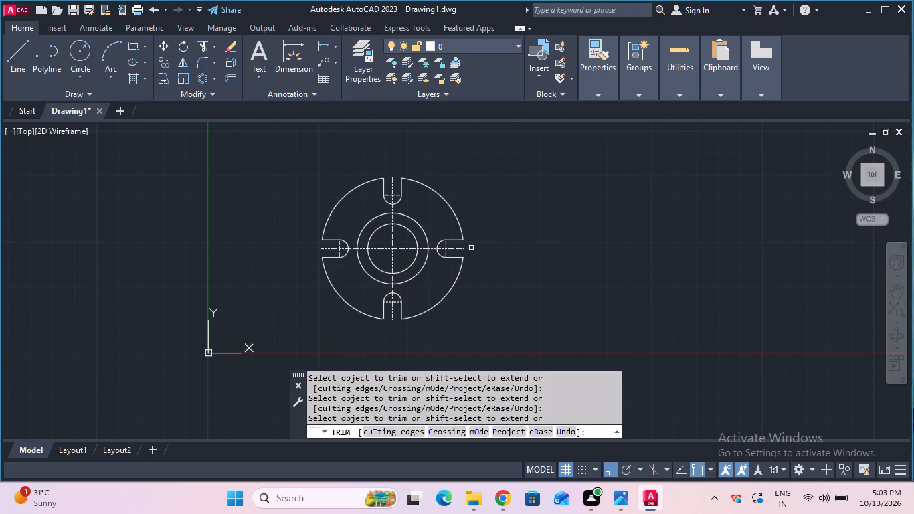
{"action": "key", "text": "Escape"}
Draw a vertical projection line about 60 units long upward from the left end of the flange's horizontal centre line.
{"action": "scroll", "coordinate": [471, 248], "scroll_direction": "down", "scroll_amount": 2}
{"action": "middle_click_drag", "start_coordinate": [484, 209], "coordinate": [490, 262]}
{"action": "scroll", "coordinate": [490, 262], "scroll_direction": "up", "scroll_amount": 2}
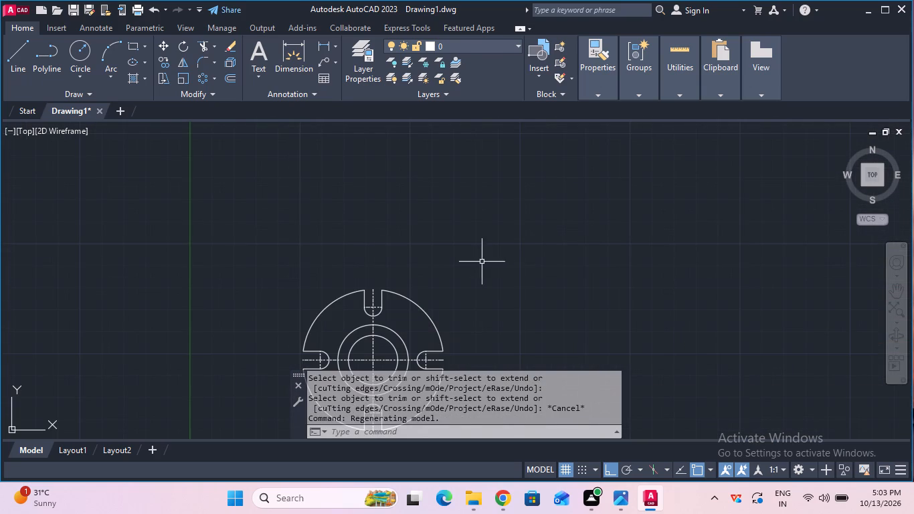
{"action": "left_click", "coordinate": [22, 48]}
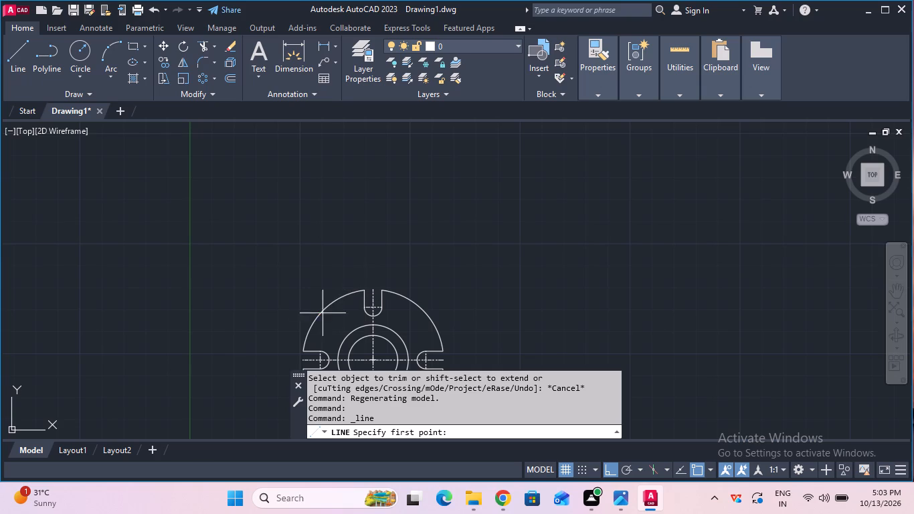
{"action": "left_click", "coordinate": [302, 359]}
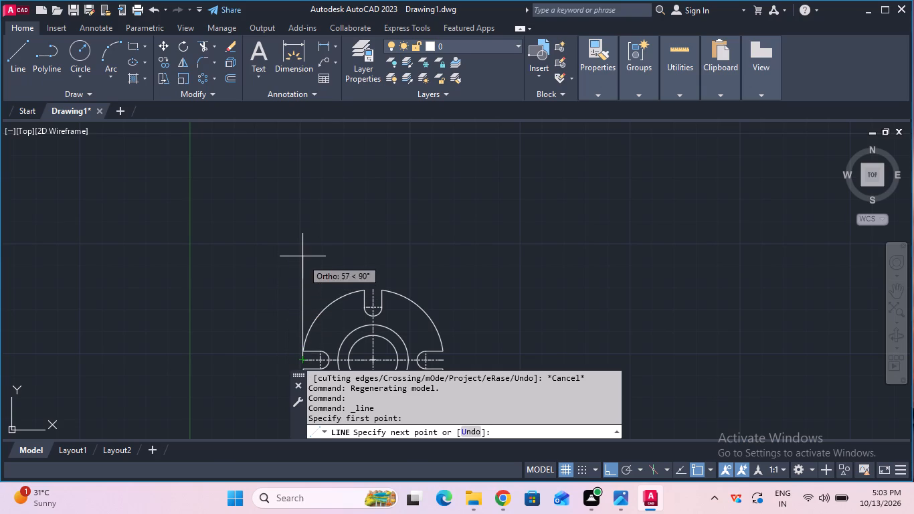
{"action": "left_click", "coordinate": [302, 252]}
{"action": "key", "text": "Escape"}
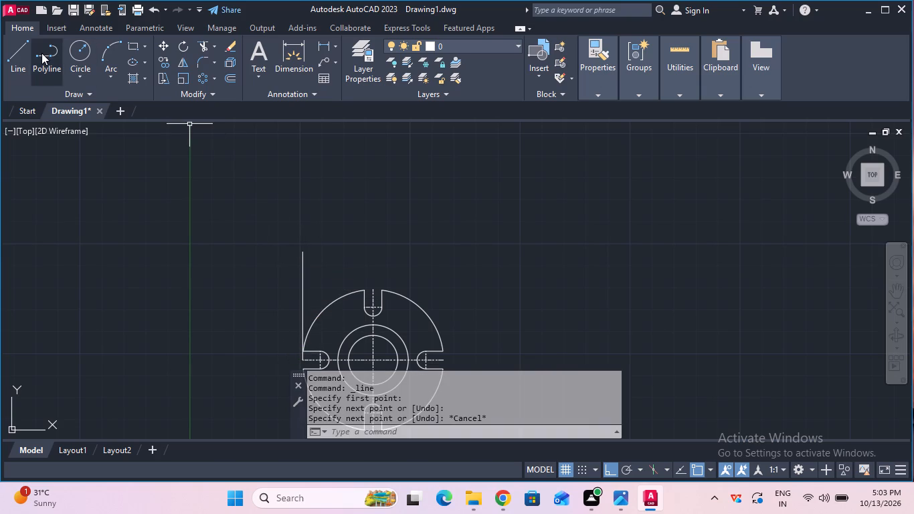
Draw an 80 by 20 rectangle of lines above the flange, starting from the projection line's upper end.
{"action": "left_click", "coordinate": [19, 58]}
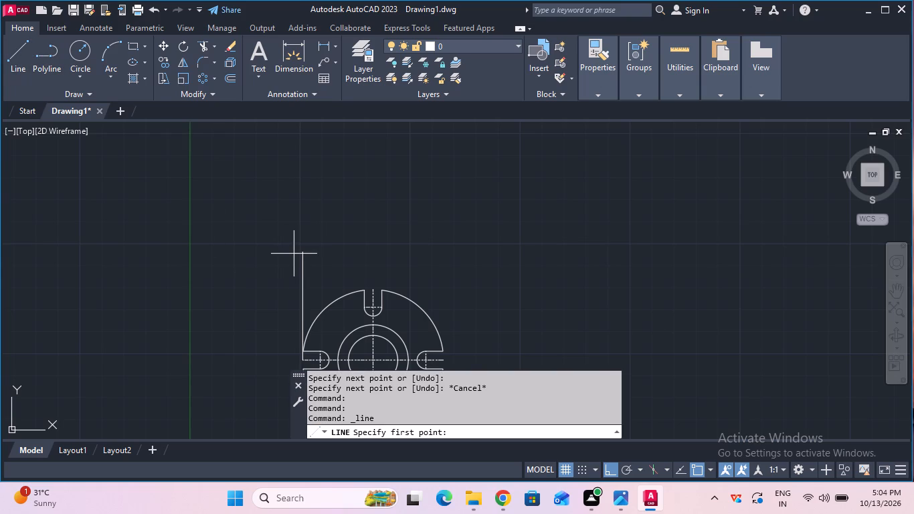
{"action": "left_click", "coordinate": [299, 251]}
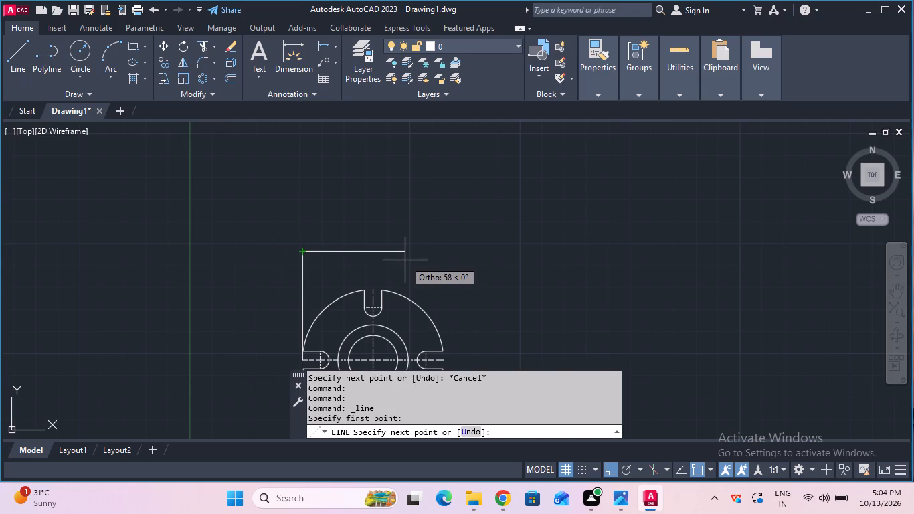
{"action": "type", "text": "80"}
{"action": "key", "text": "Return"}
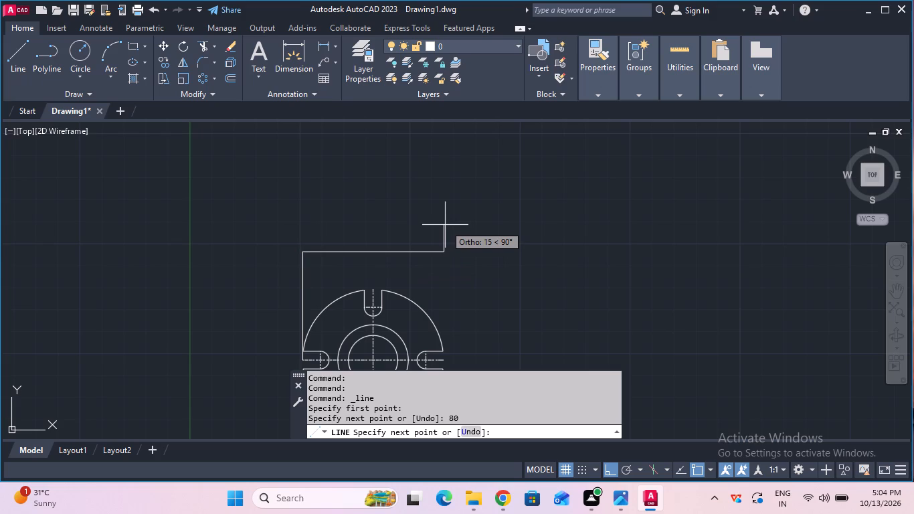
{"action": "type", "text": "20"}
{"action": "key", "text": "Return"}
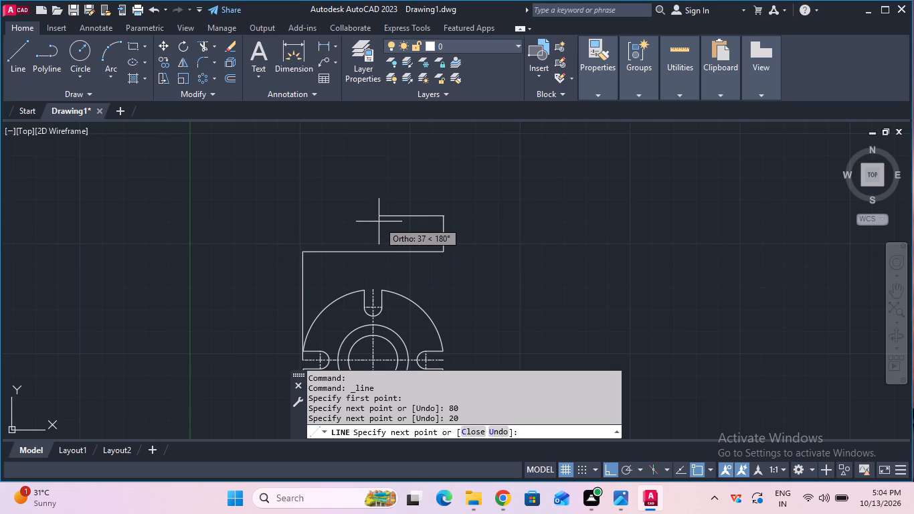
{"action": "type", "text": "80"}
{"action": "key", "text": "Return"}
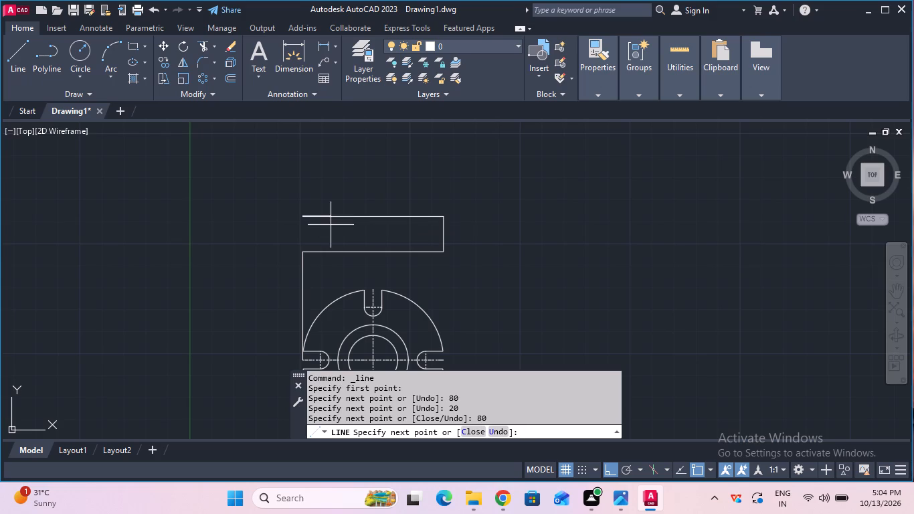
{"action": "left_click", "coordinate": [310, 248]}
{"action": "key", "text": "Escape"}
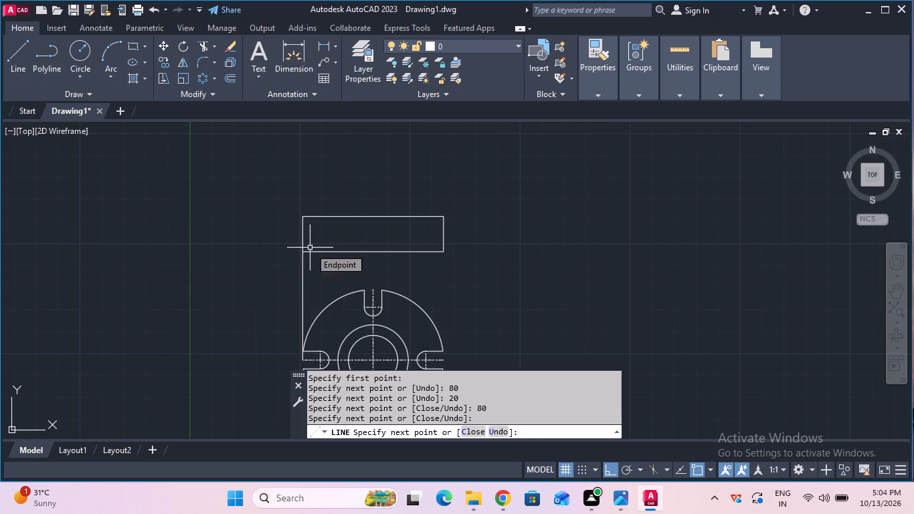
Trim away the vertical projection line below the rectangle.
{"action": "left_click", "coordinate": [208, 53]}
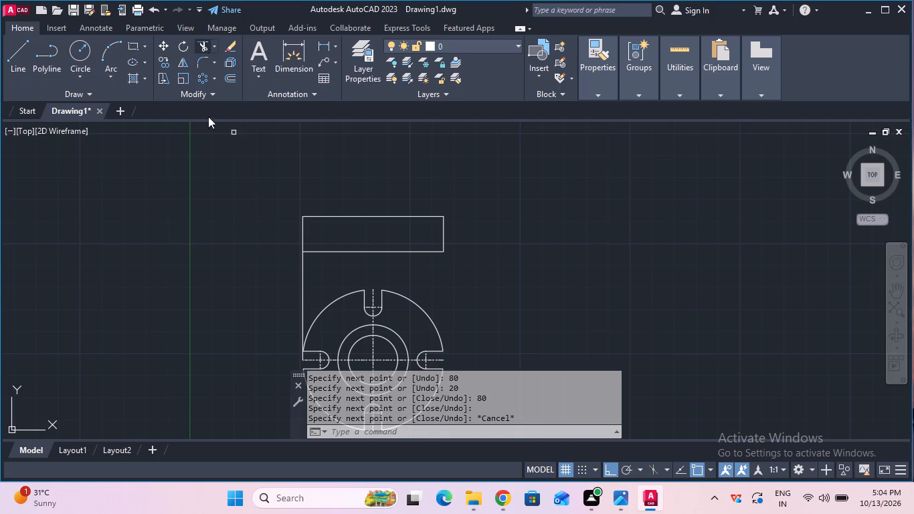
{"action": "left_click_drag", "start_coordinate": [242, 282], "coordinate": [327, 268]}
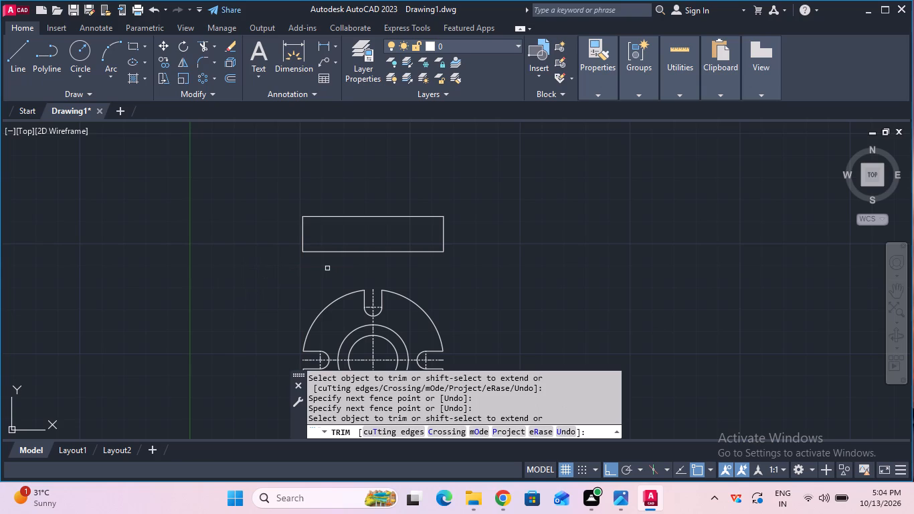
{"action": "key", "text": "Escape"}
Draw a vertical projection line from the left quadrant of the middle concentric circle up to the rectangle's top edge.
{"action": "scroll", "coordinate": [339, 238], "scroll_direction": "down", "scroll_amount": 1}
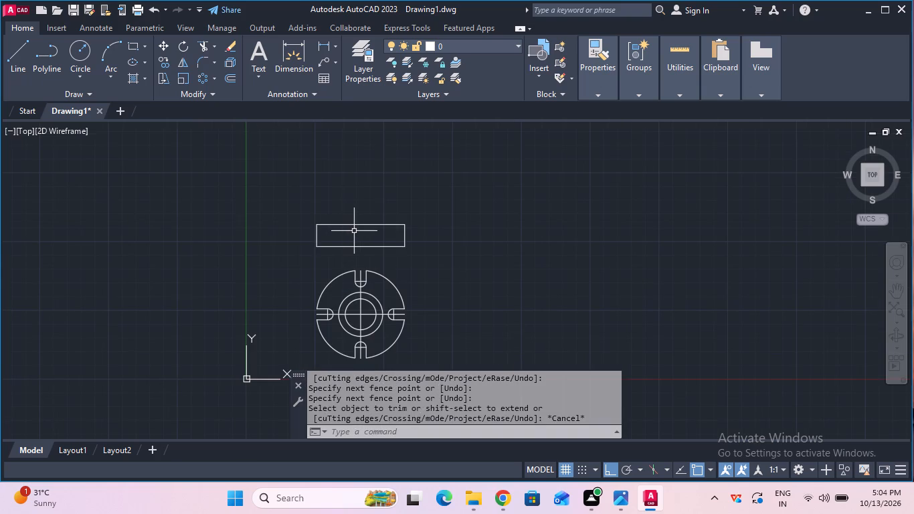
{"action": "middle_click_drag", "start_coordinate": [354, 231], "coordinate": [343, 264]}
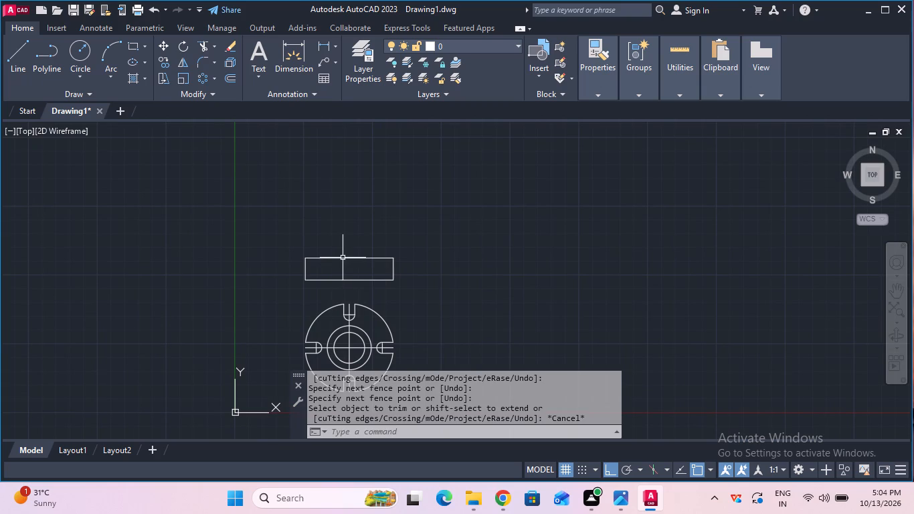
{"action": "middle_click_drag", "start_coordinate": [352, 290], "coordinate": [353, 260]}
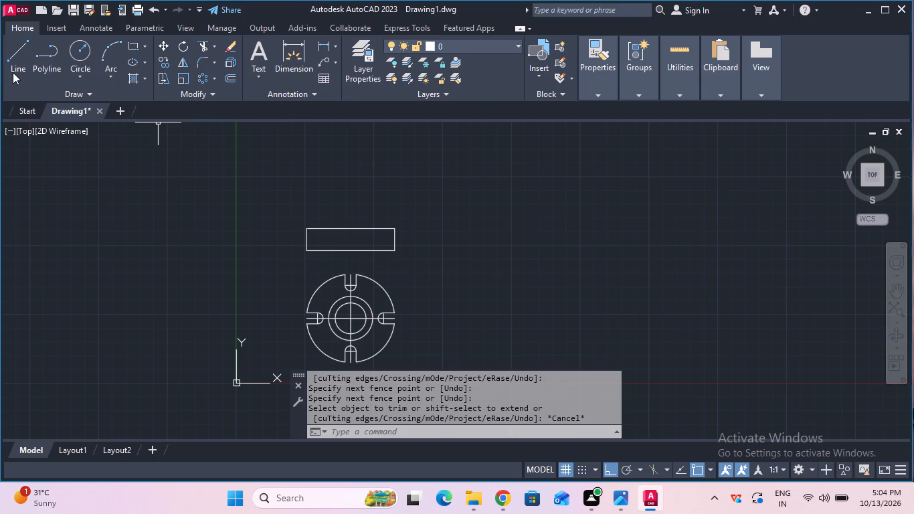
{"action": "left_click", "coordinate": [13, 72]}
{"action": "left_click", "coordinate": [329, 321]}
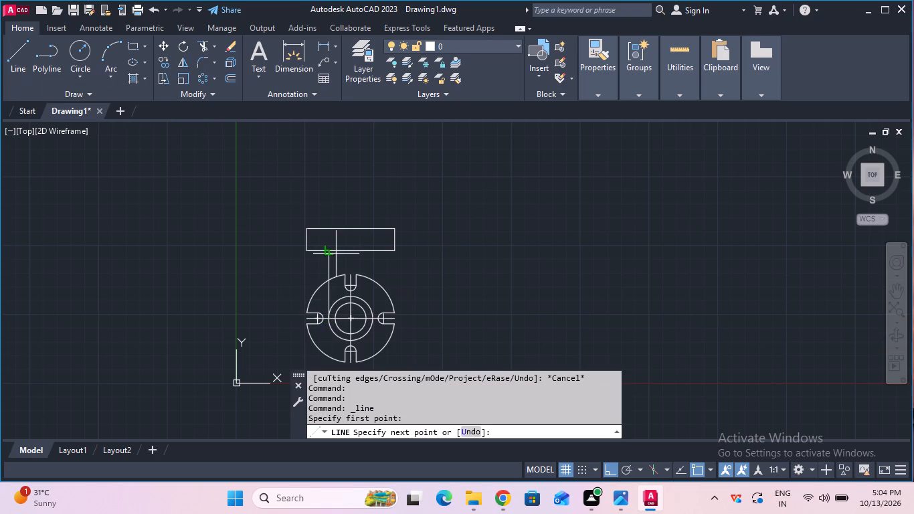
{"action": "left_click", "coordinate": [331, 225]}
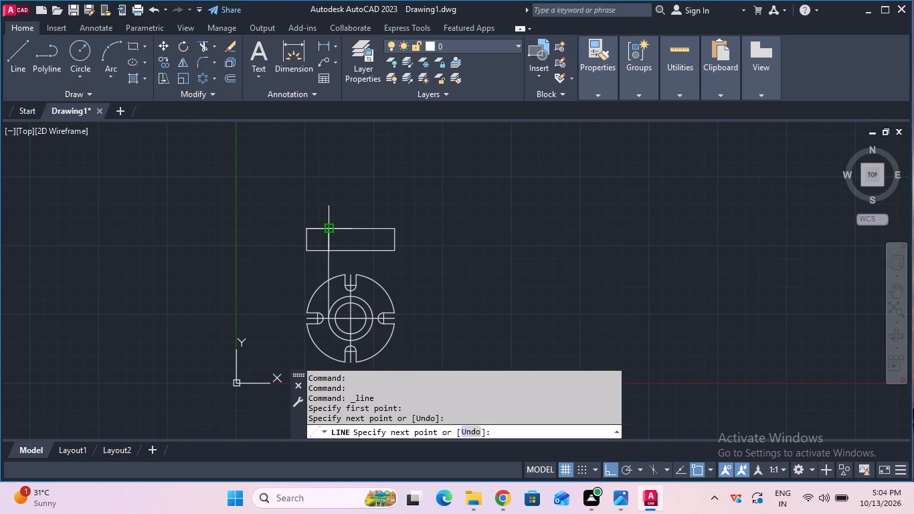
{"action": "key", "text": "Escape"}
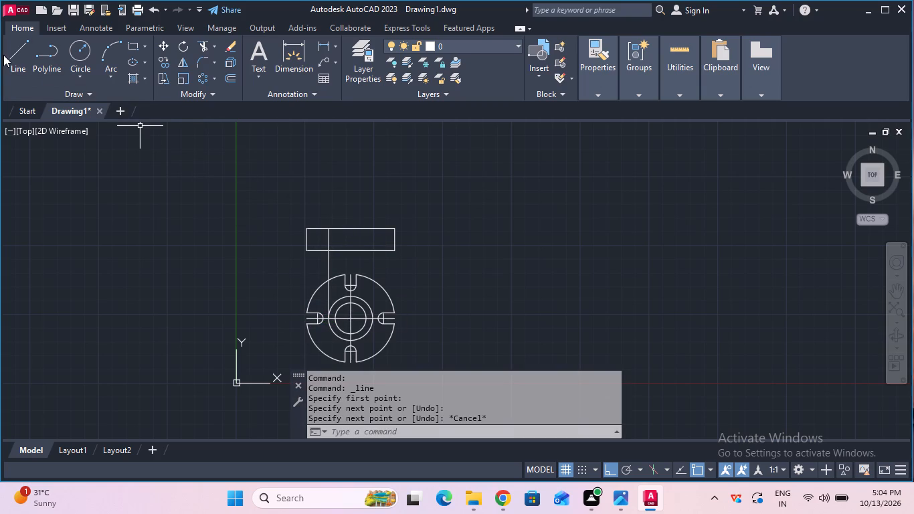
Draw a vertical projection line from the right quadrant of the middle concentric circle up to the rectangle's top edge.
{"action": "left_click", "coordinate": [3, 55]}
{"action": "left_click", "coordinate": [11, 57]}
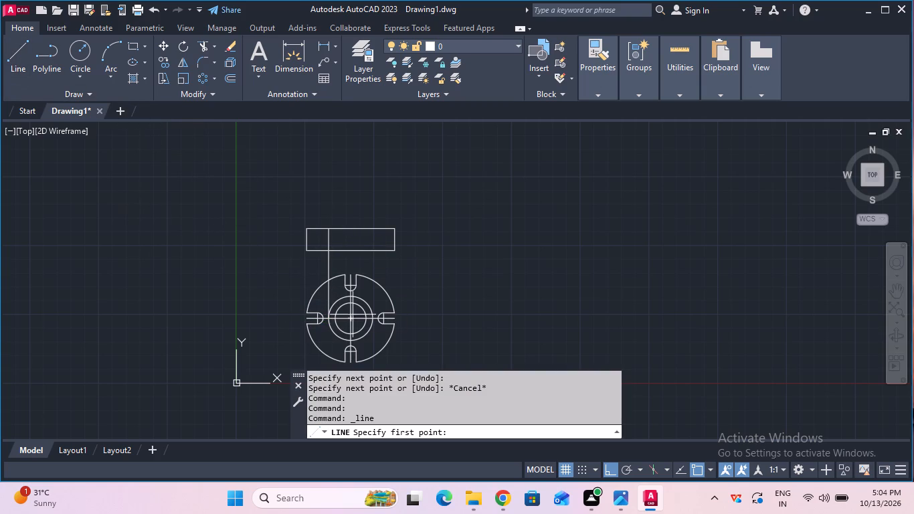
{"action": "left_click", "coordinate": [371, 314]}
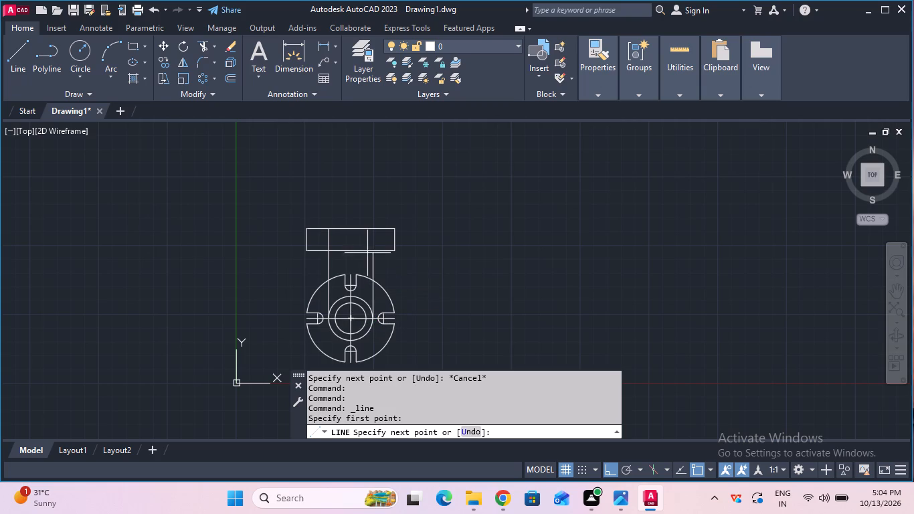
{"action": "left_click", "coordinate": [367, 230]}
{"action": "key", "text": "Escape"}
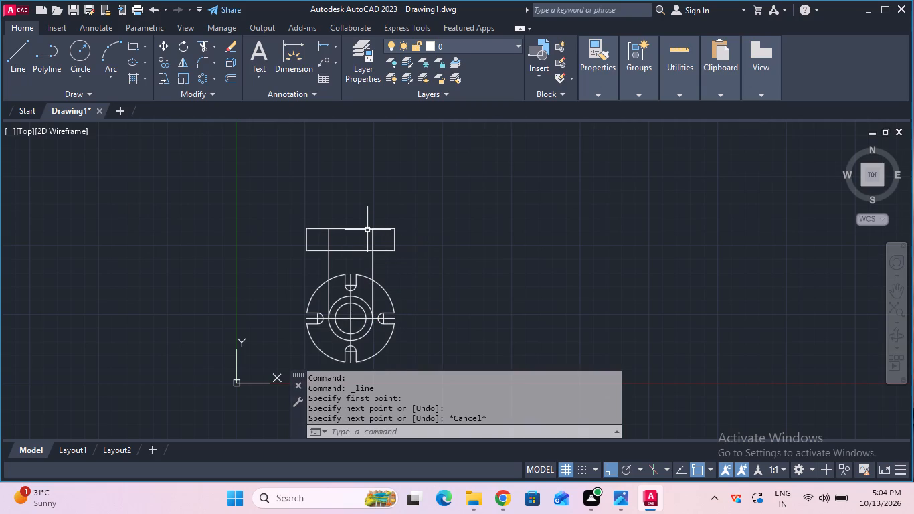
Draw lines 80 up from the left projection line's top end, 40 across, and back down to the 80 by 20 rectangle's top edge.
{"action": "scroll", "coordinate": [367, 230], "scroll_direction": "up", "scroll_amount": 2}
{"action": "middle_click_drag", "start_coordinate": [343, 188], "coordinate": [337, 321]}
{"action": "scroll", "coordinate": [275, 230], "scroll_direction": "down", "scroll_amount": 1}
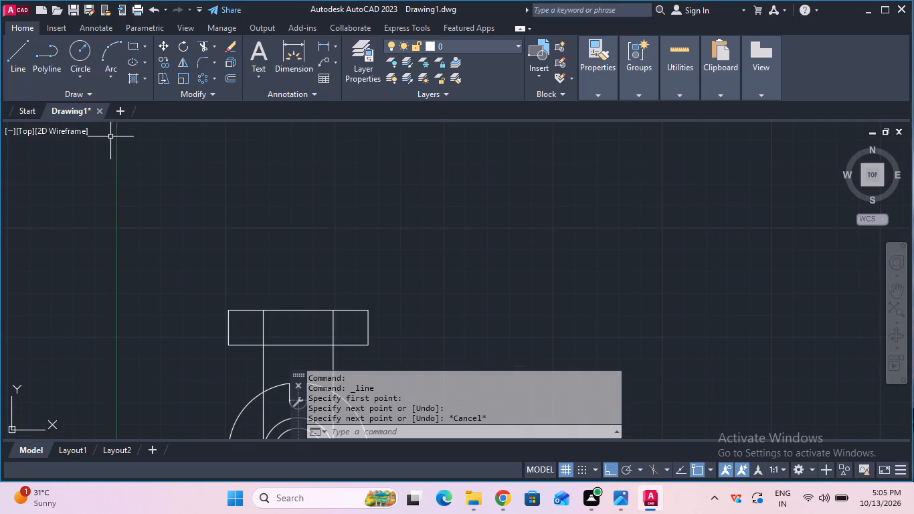
{"action": "left_click", "coordinate": [21, 74]}
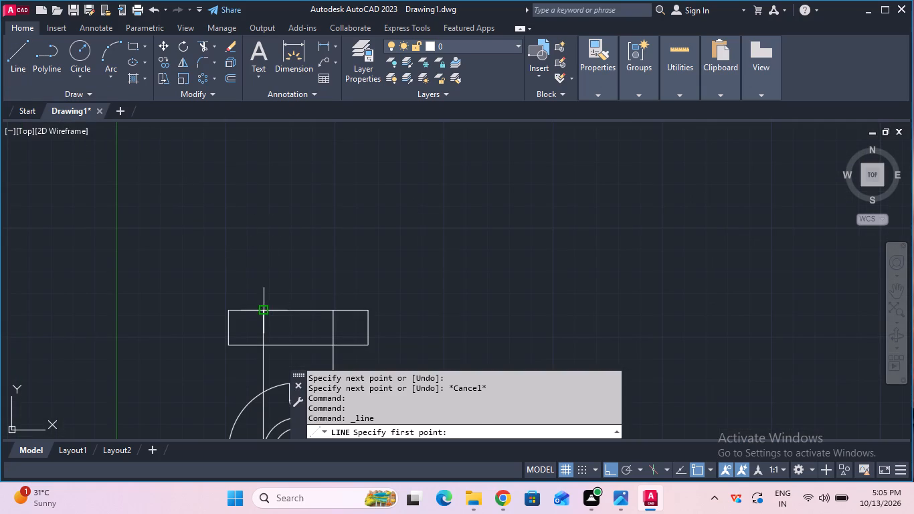
{"action": "left_click_drag", "start_coordinate": [267, 308], "coordinate": [272, 298]}
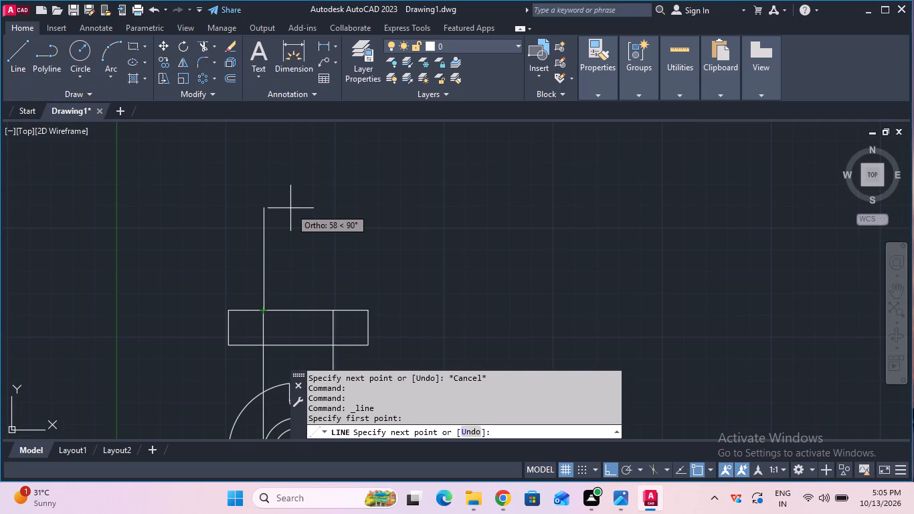
{"action": "type", "text": "80"}
{"action": "key", "text": "Return"}
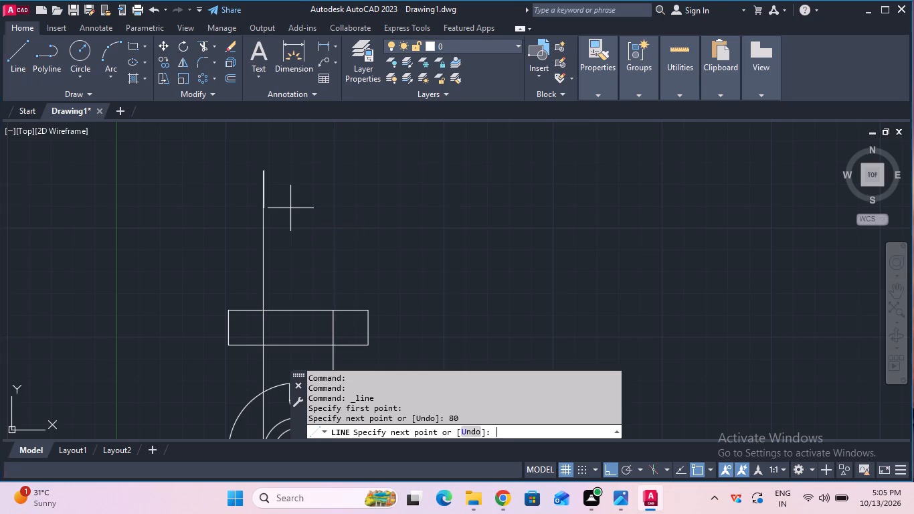
{"action": "type", "text": "40"}
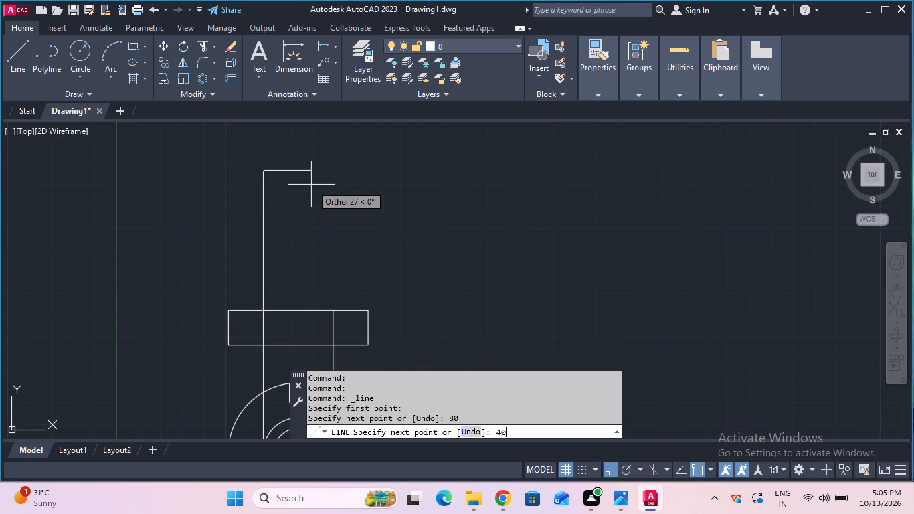
{"action": "key", "text": "Return"}
{"action": "left_click", "coordinate": [340, 315]}
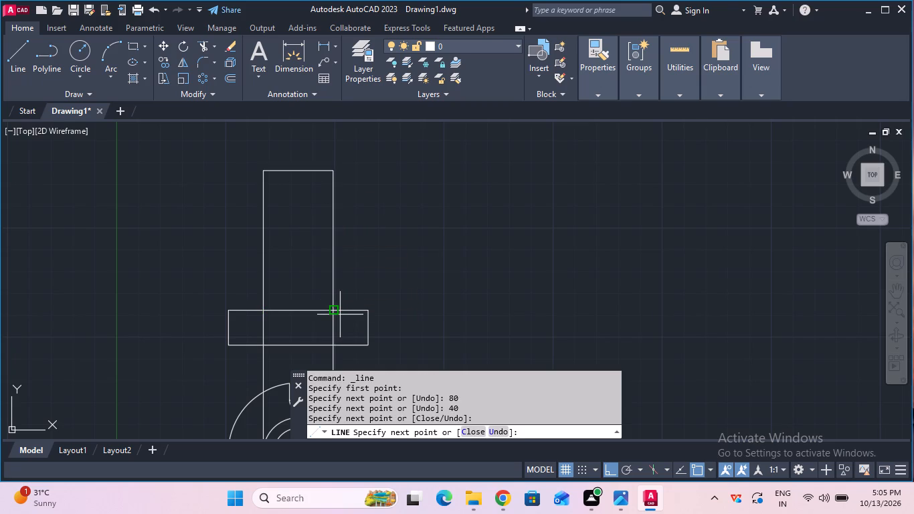
{"action": "key", "text": "Escape"}
Trim away both vertical projection lines inside the 80 by 20 rectangle, below it, and within the flange.
{"action": "scroll", "coordinate": [395, 258], "scroll_direction": "down", "scroll_amount": 1}
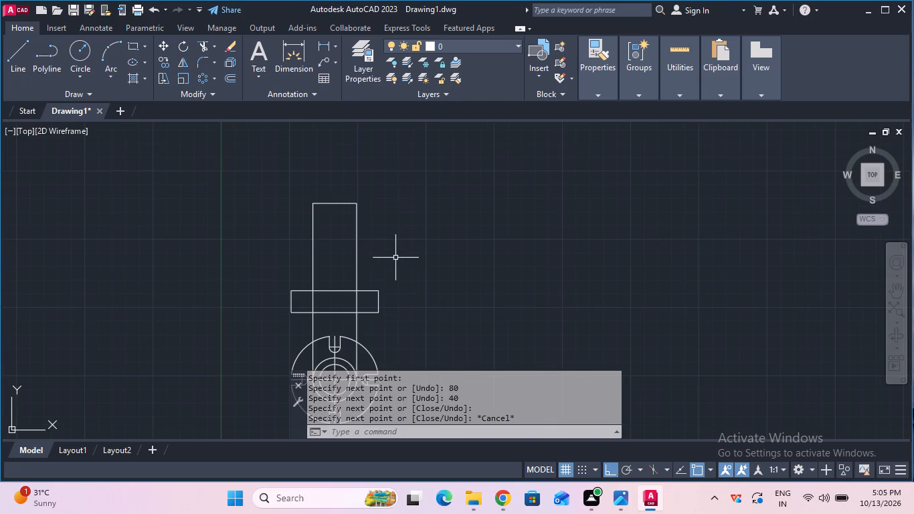
{"action": "middle_click_drag", "start_coordinate": [395, 258], "coordinate": [408, 205]}
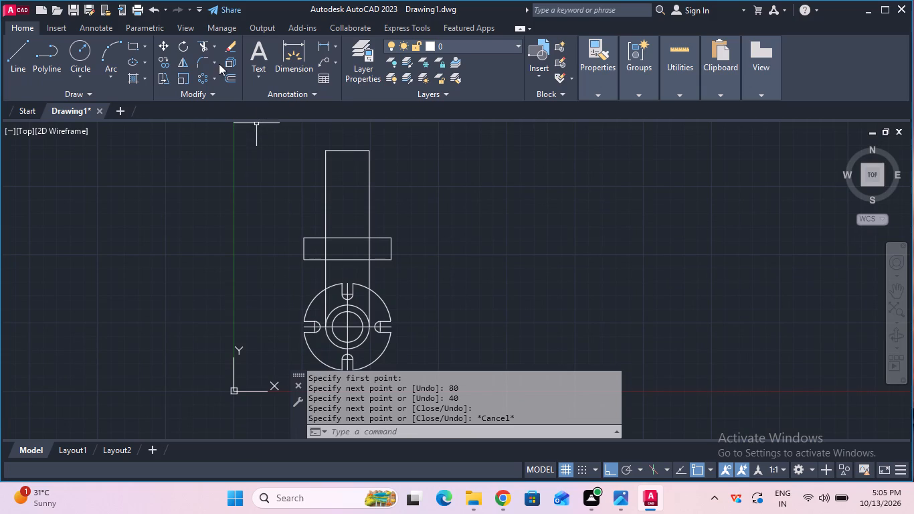
{"action": "left_click", "coordinate": [205, 39]}
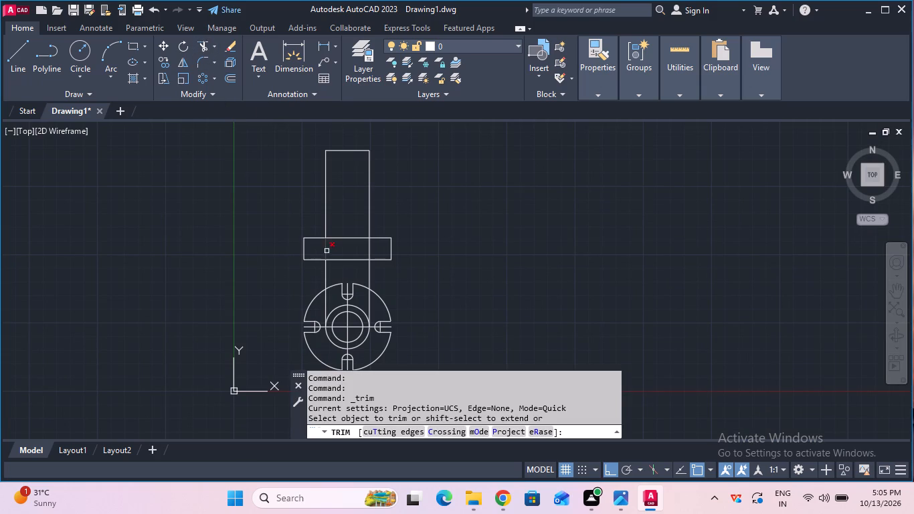
{"action": "left_click", "coordinate": [327, 251]}
{"action": "left_click", "coordinate": [370, 255]}
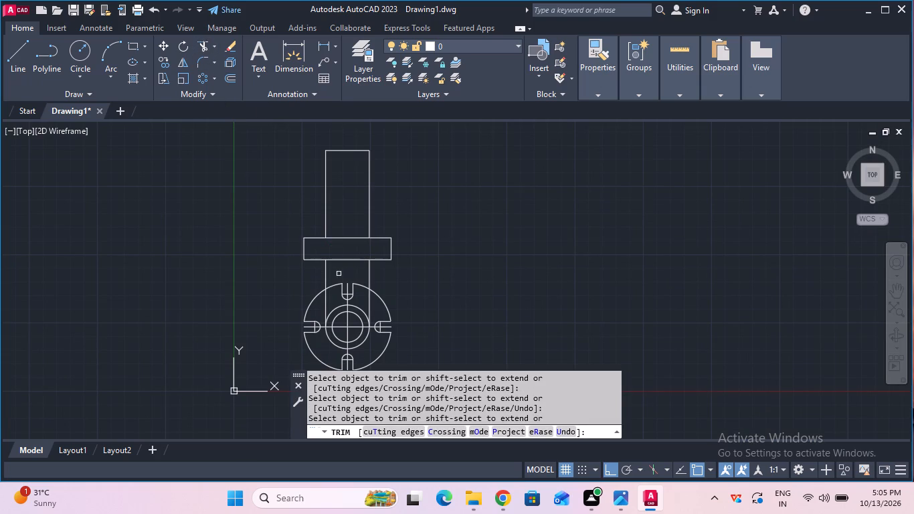
{"action": "left_click", "coordinate": [326, 278]}
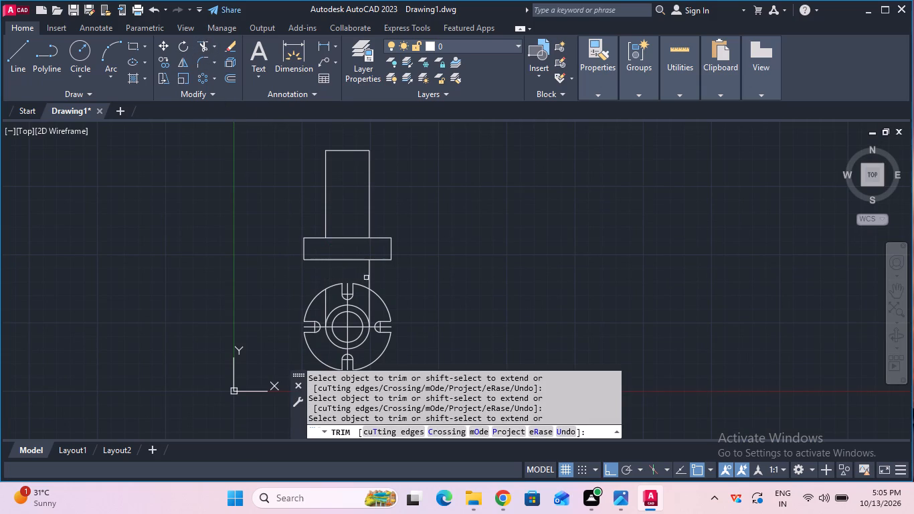
{"action": "left_click", "coordinate": [369, 278]}
{"action": "scroll", "coordinate": [371, 288], "scroll_direction": "up", "scroll_amount": 2}
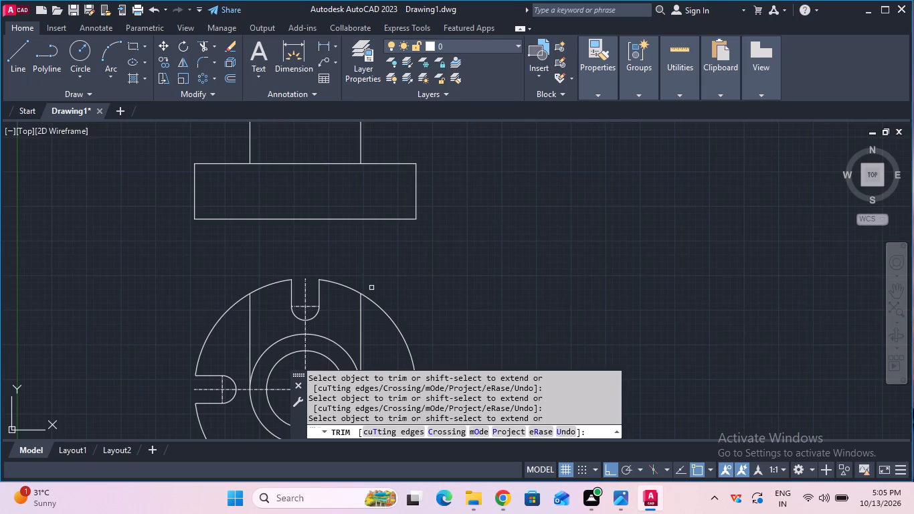
{"action": "left_click", "coordinate": [362, 311]}
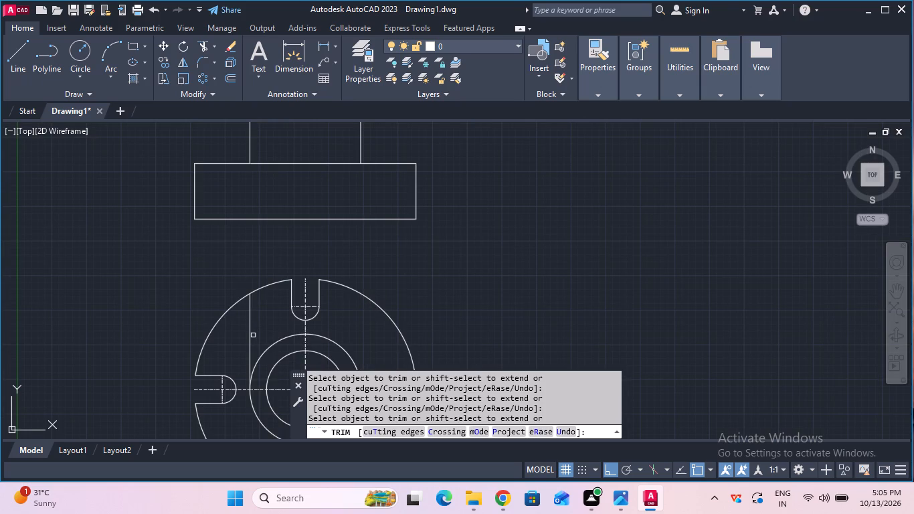
{"action": "left_click", "coordinate": [250, 337]}
{"action": "key", "text": "Escape"}
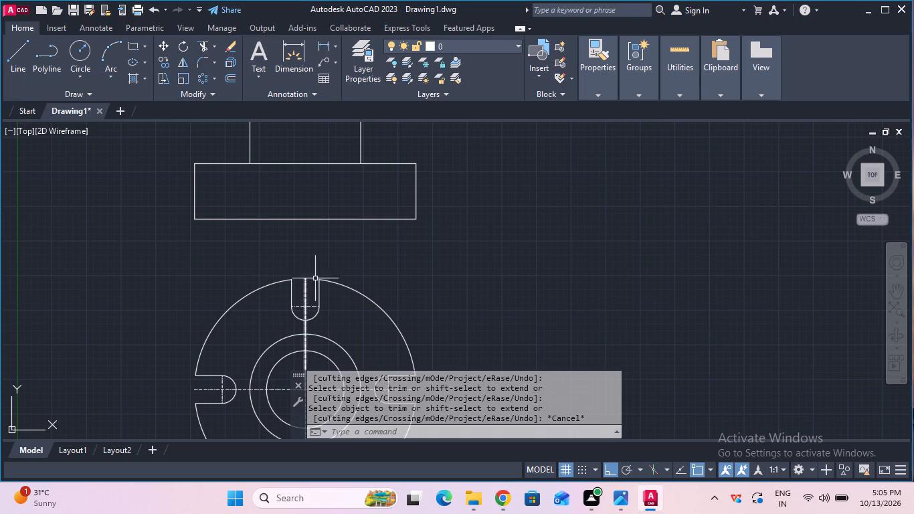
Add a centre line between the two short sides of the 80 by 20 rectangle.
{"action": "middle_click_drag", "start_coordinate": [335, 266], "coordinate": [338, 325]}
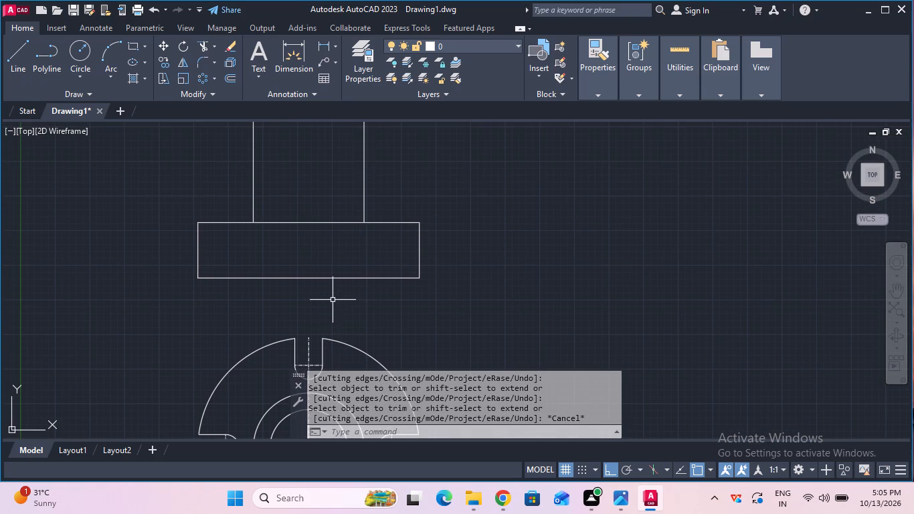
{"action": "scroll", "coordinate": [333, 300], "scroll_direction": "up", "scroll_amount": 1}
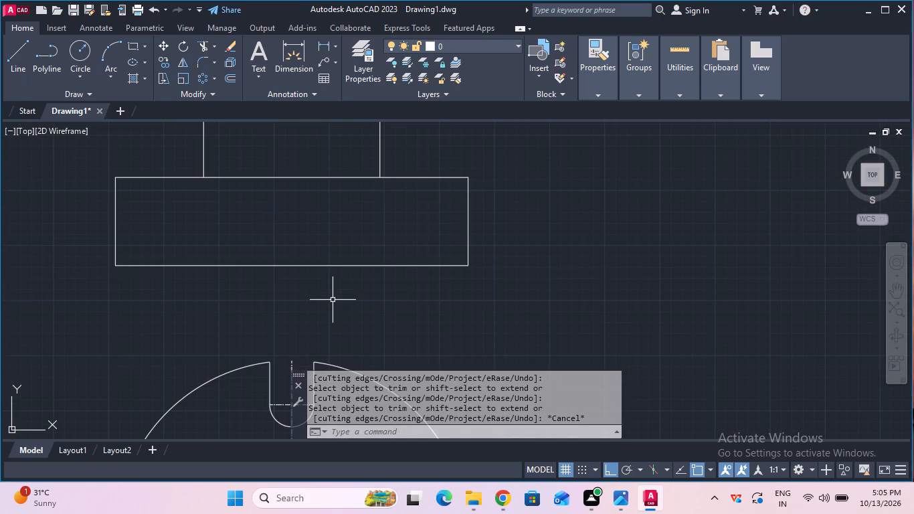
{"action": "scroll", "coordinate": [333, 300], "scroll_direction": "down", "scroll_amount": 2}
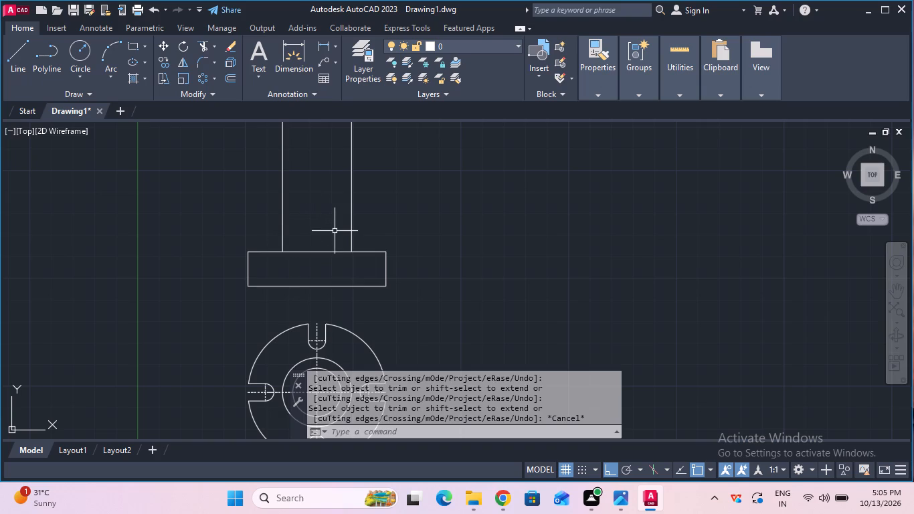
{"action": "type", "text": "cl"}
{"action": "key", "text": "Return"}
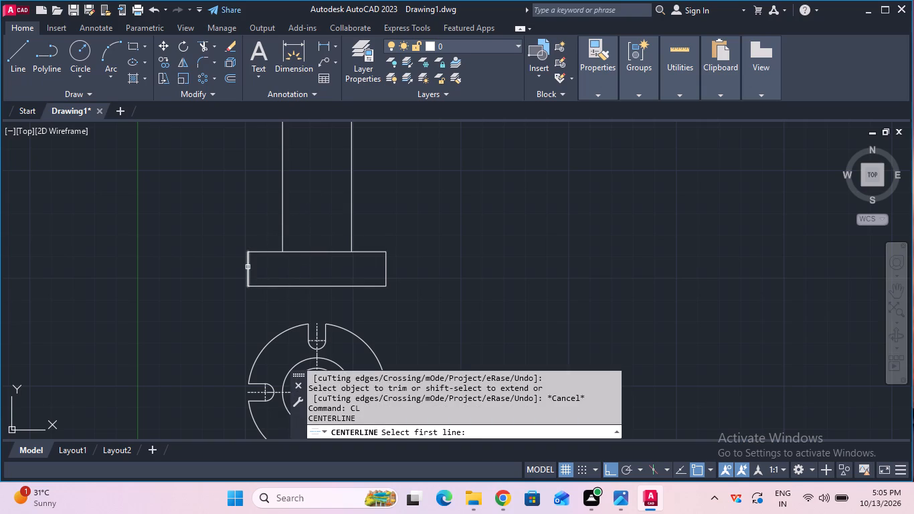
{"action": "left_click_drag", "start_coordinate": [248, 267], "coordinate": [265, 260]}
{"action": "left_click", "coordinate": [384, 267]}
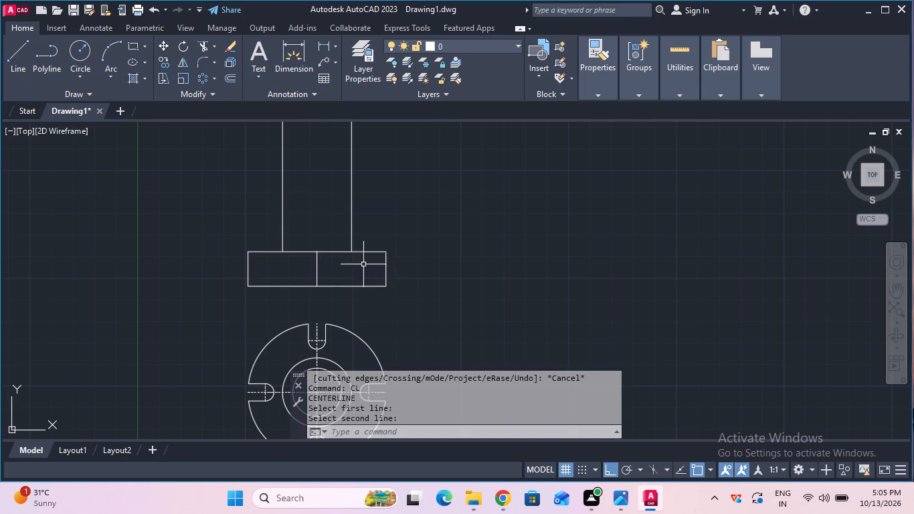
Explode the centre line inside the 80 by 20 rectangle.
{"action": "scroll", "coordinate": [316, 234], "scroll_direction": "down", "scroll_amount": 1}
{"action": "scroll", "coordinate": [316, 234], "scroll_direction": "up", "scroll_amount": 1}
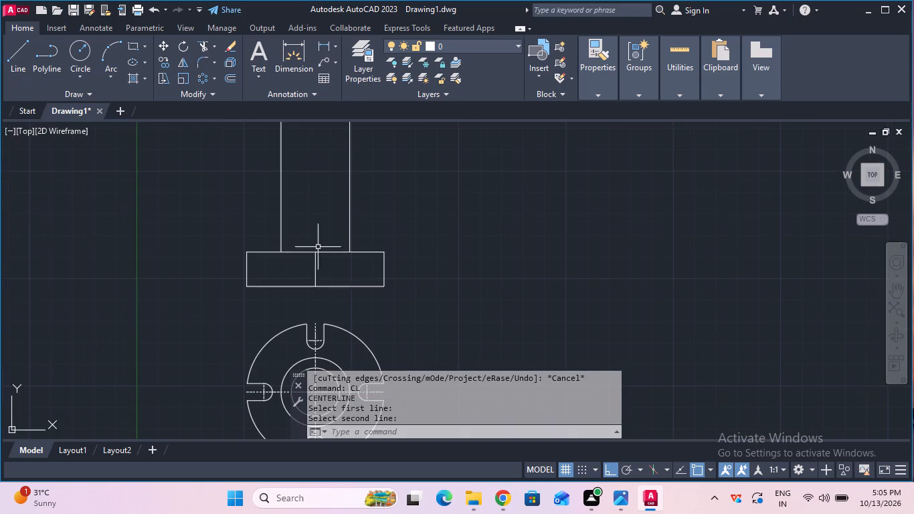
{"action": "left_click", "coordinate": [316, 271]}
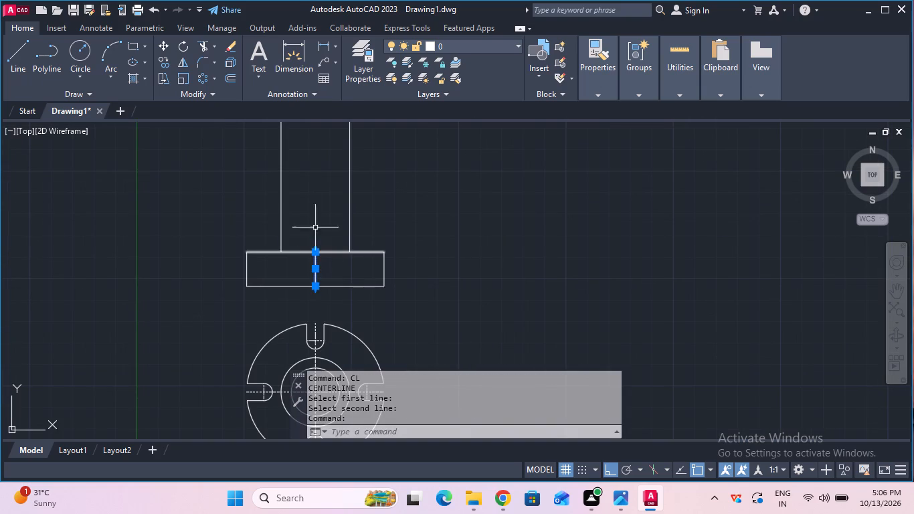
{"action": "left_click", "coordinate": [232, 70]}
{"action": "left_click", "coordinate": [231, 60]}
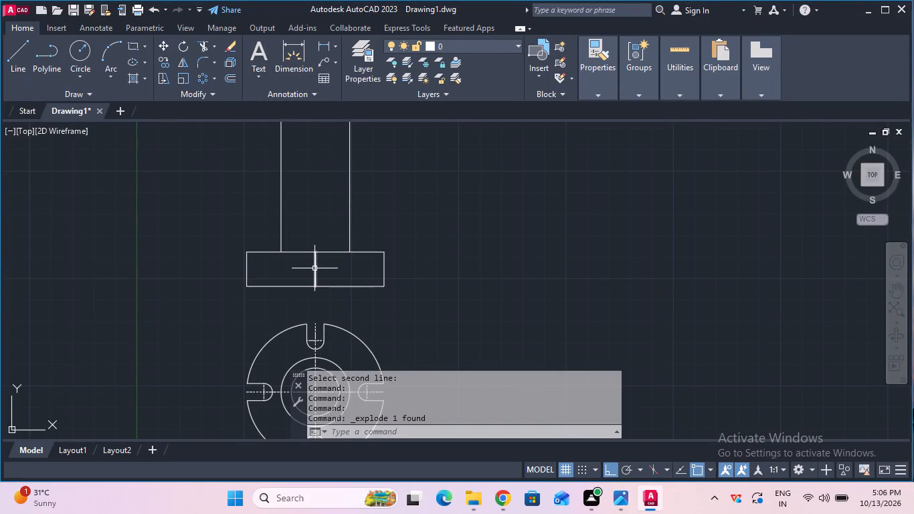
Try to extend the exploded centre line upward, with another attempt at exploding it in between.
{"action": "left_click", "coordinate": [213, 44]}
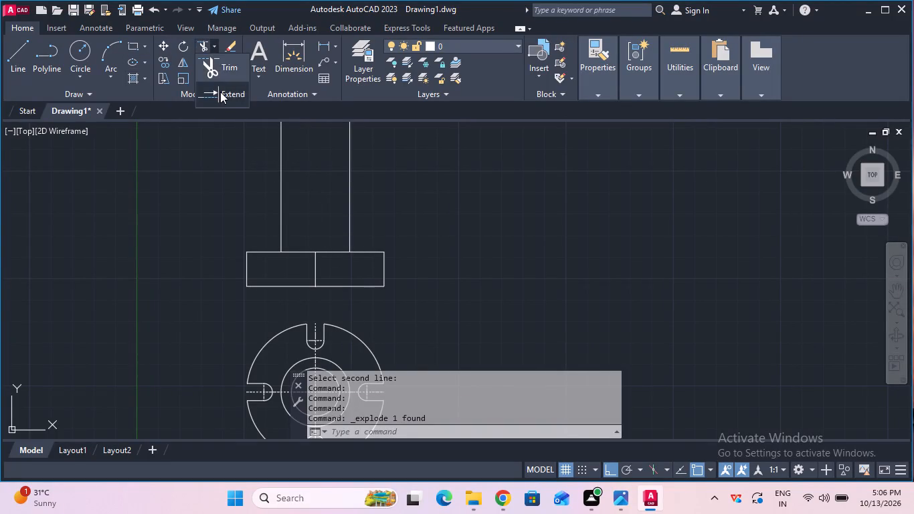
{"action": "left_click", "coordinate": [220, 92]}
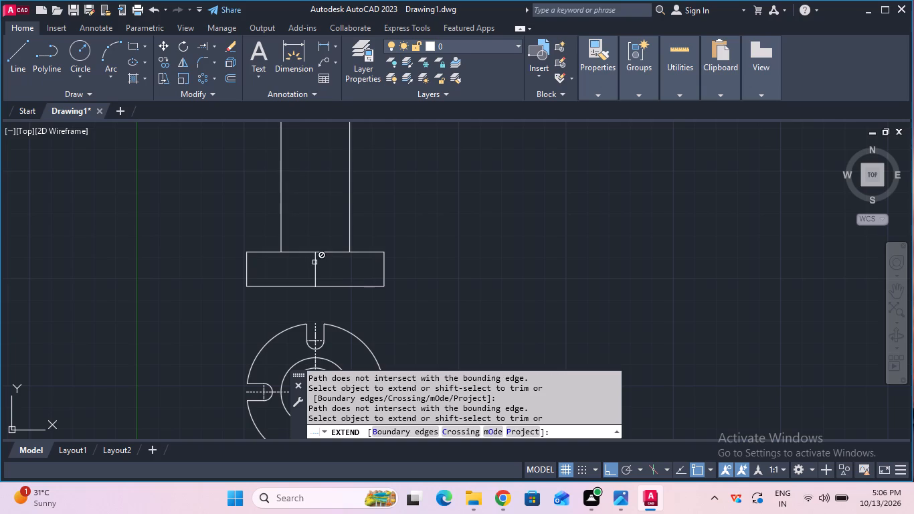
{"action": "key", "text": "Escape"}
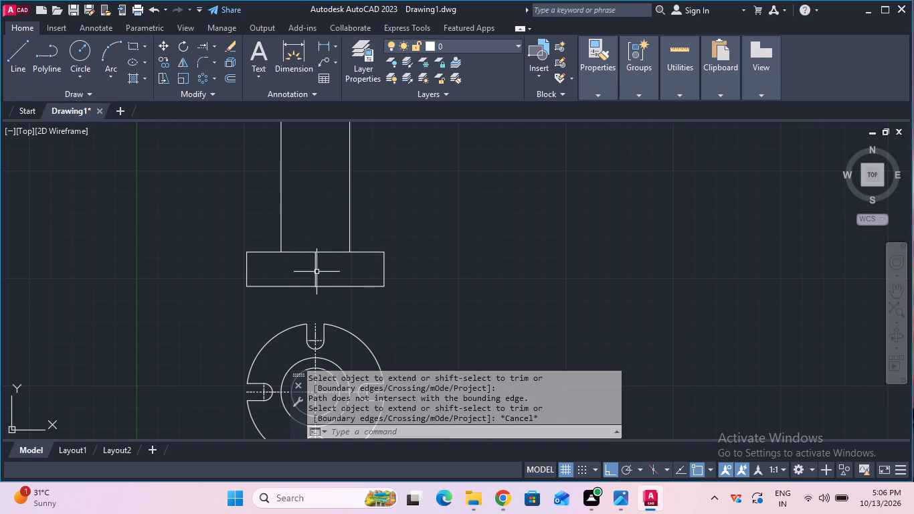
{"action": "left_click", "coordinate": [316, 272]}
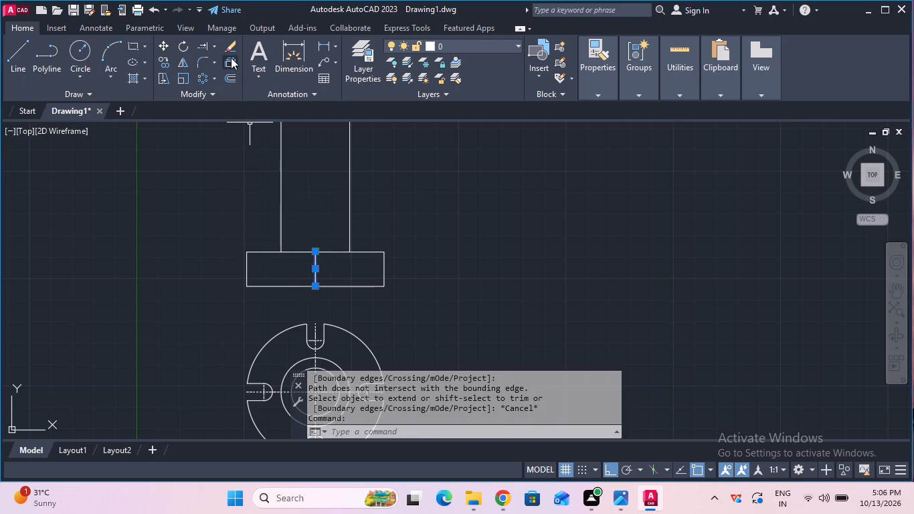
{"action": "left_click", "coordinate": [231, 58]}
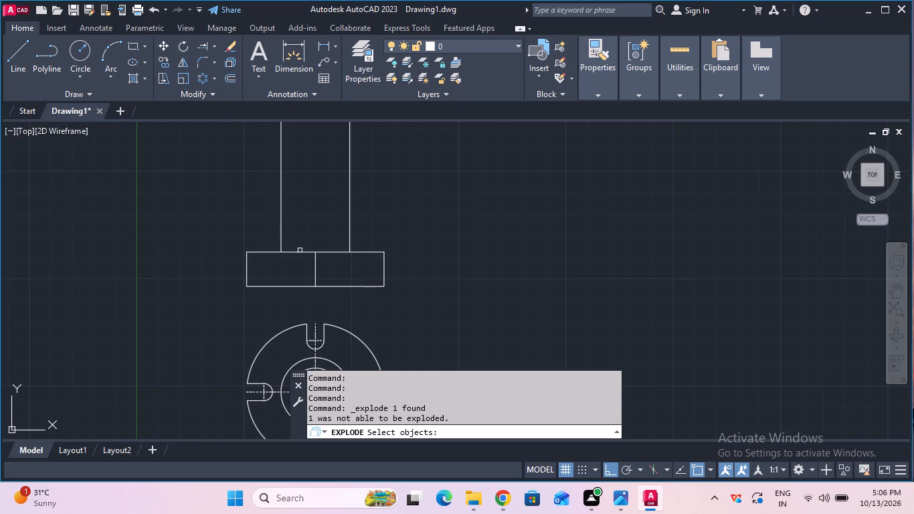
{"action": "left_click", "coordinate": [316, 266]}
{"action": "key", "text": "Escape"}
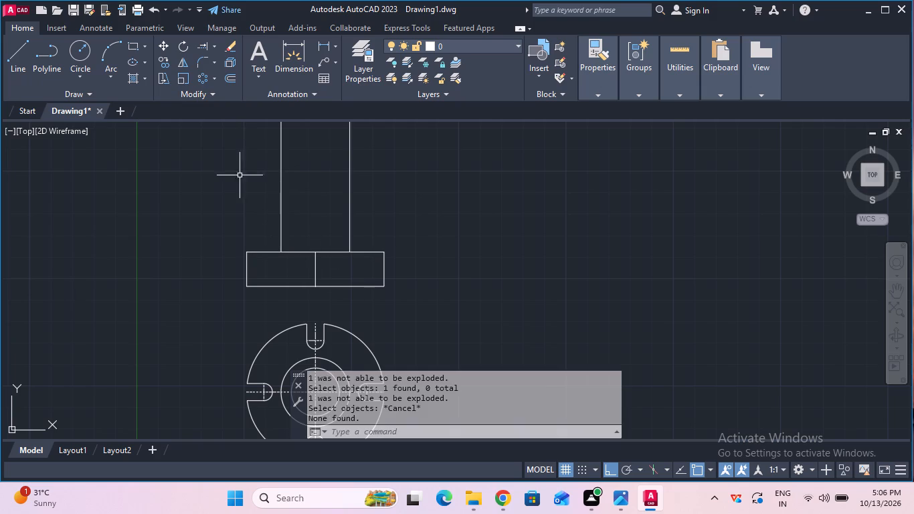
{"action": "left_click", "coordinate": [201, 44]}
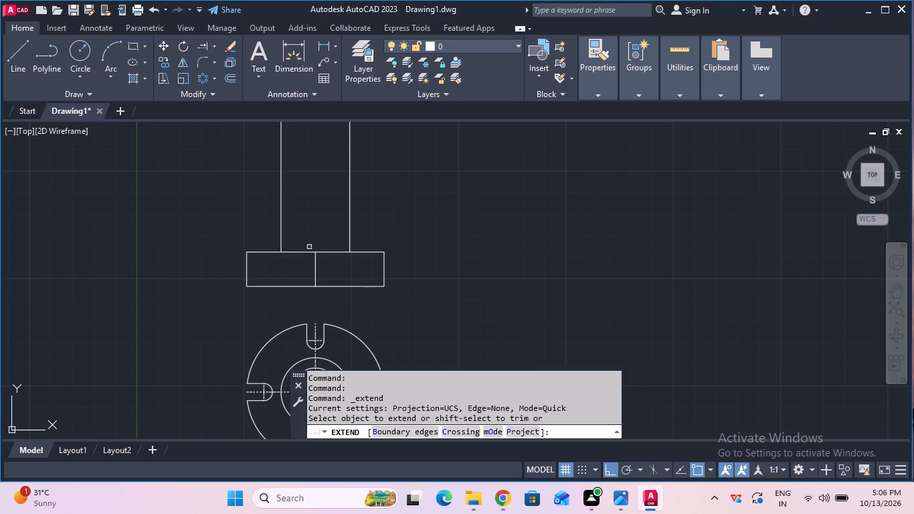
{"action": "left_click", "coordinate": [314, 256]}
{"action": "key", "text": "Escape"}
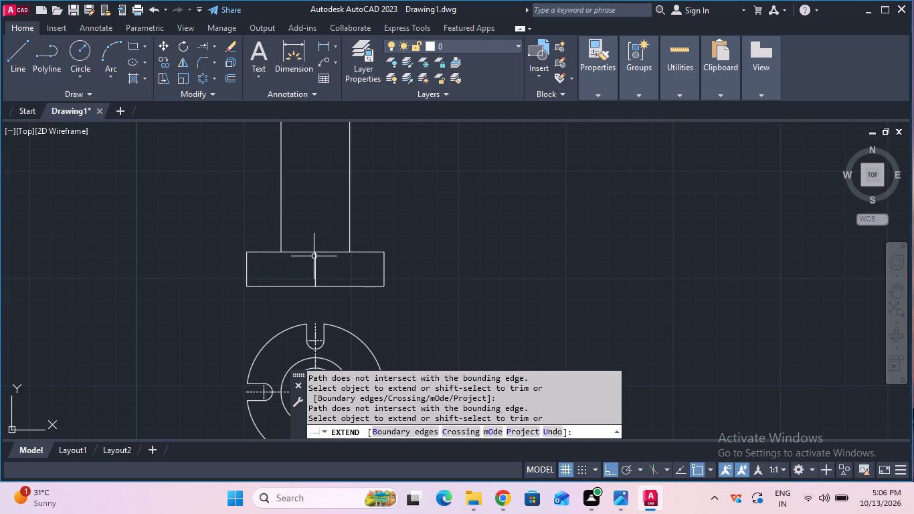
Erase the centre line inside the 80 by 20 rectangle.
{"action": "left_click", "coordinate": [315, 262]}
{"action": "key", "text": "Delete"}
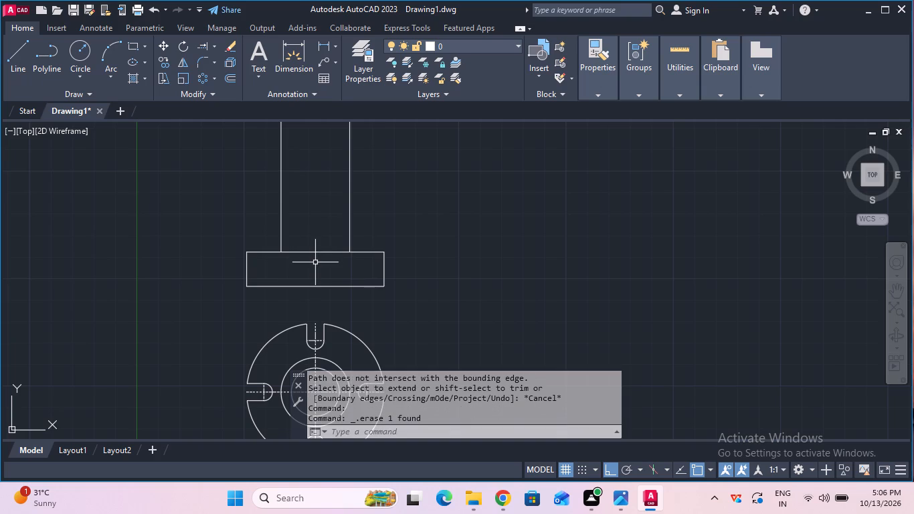
Add a centre line between the two short sides of the 80 by 20 base rectangle.
{"action": "type", "text": "cl"}
{"action": "key", "text": "Return"}
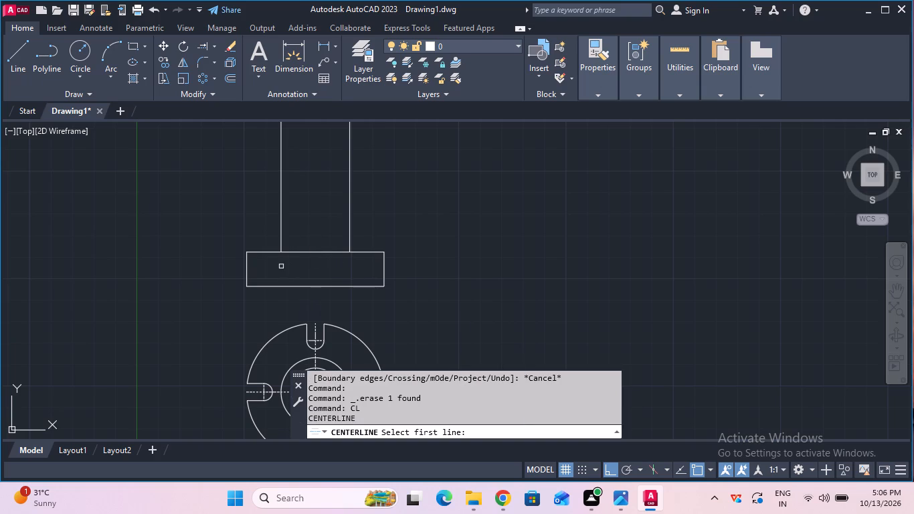
{"action": "double_click", "coordinate": [246, 275]}
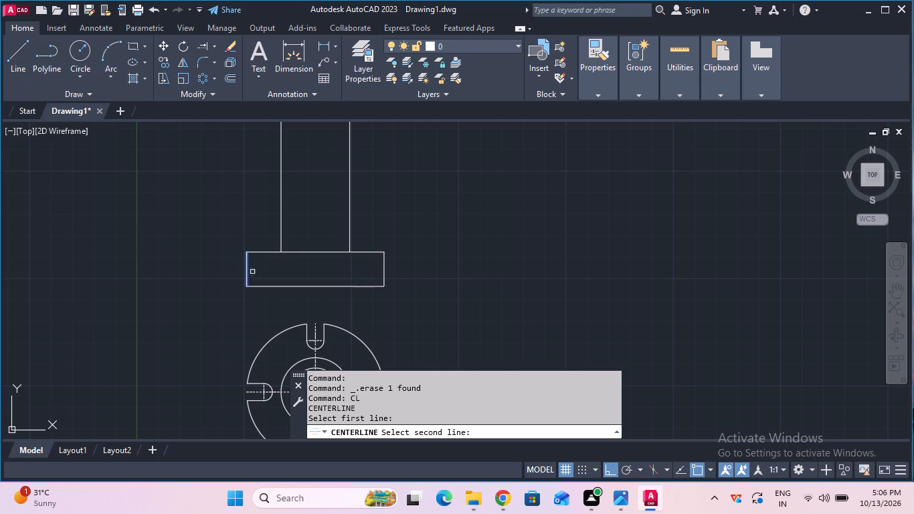
{"action": "left_click", "coordinate": [383, 272]}
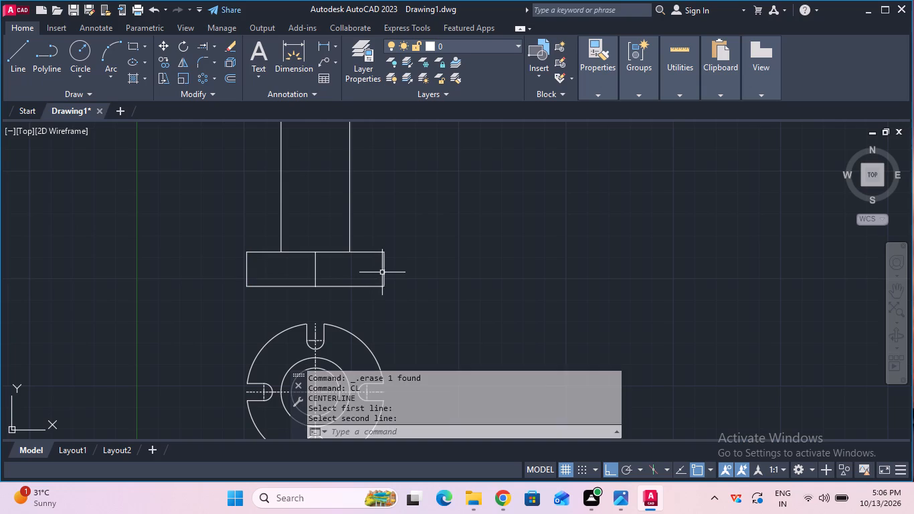
{"action": "key", "text": "Escape"}
Explode the new centre line inside the 80 by 20 base rectangle.
{"action": "scroll", "coordinate": [368, 274], "scroll_direction": "up", "scroll_amount": 2}
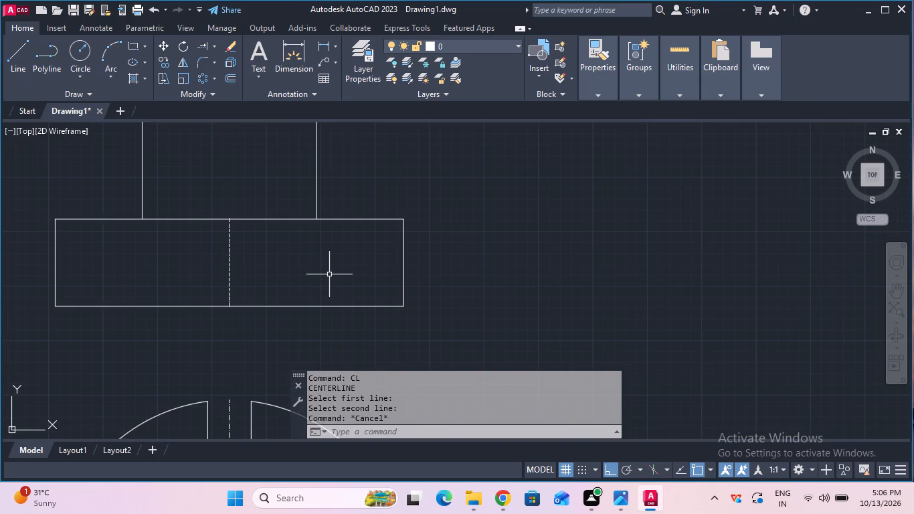
{"action": "left_click", "coordinate": [230, 276]}
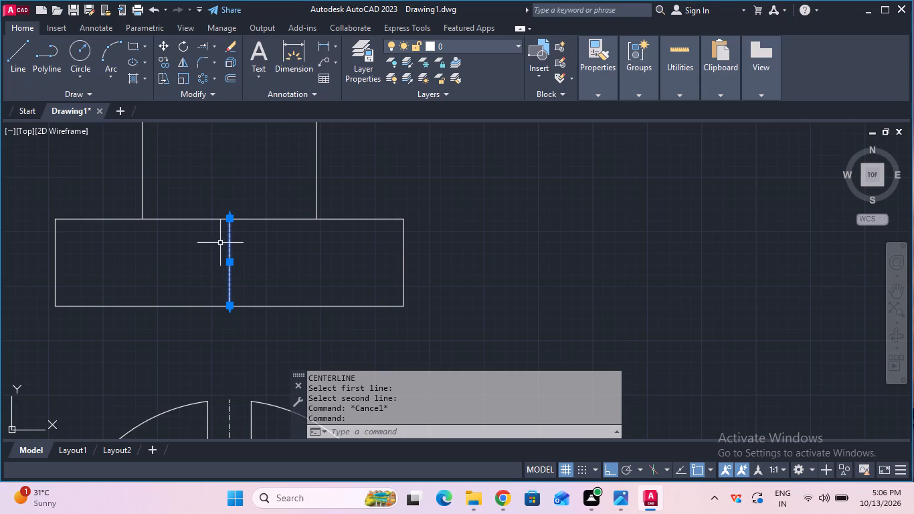
{"action": "double_click", "coordinate": [234, 68]}
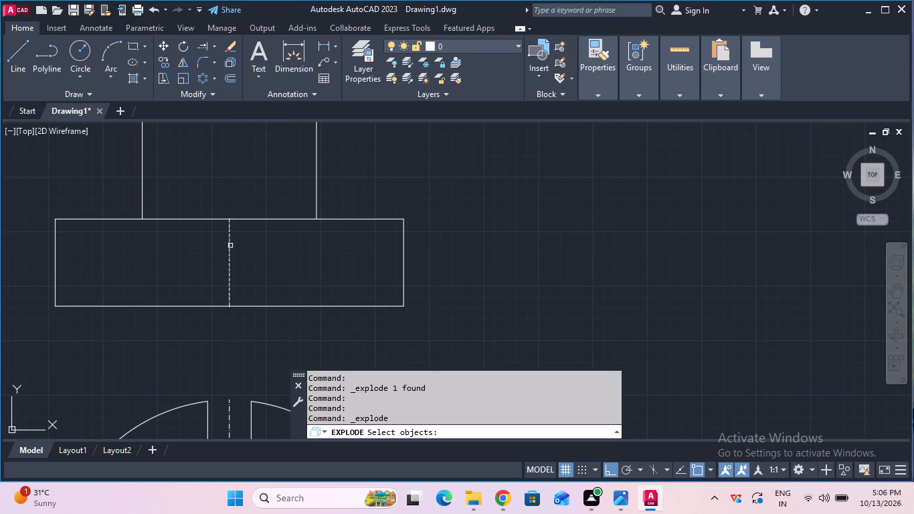
{"action": "key", "text": "Escape"}
Extend the exploded centre line upward through the column to its top edge.
{"action": "scroll", "coordinate": [304, 263], "scroll_direction": "down", "scroll_amount": 1}
{"action": "middle_click_drag", "start_coordinate": [493, 269], "coordinate": [582, 326]}
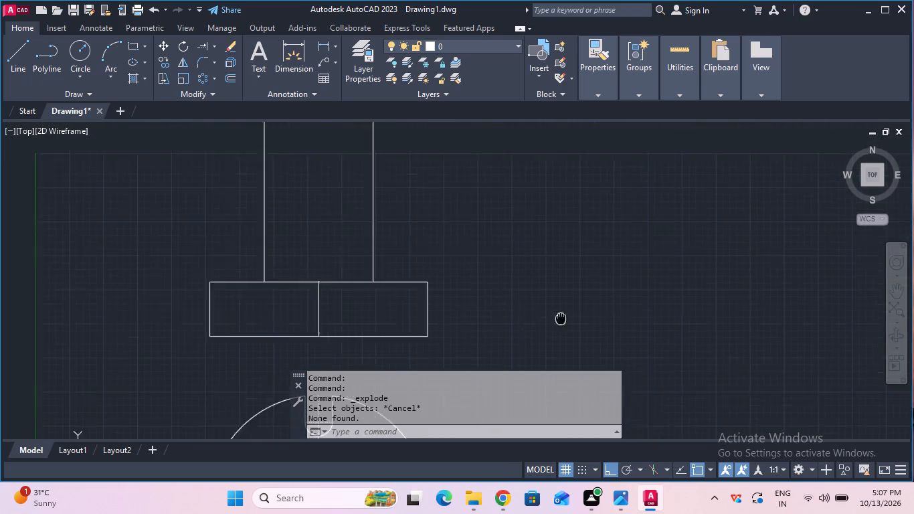
{"action": "middle_click_drag", "start_coordinate": [582, 326], "coordinate": [633, 336]}
{"action": "scroll", "coordinate": [634, 336], "scroll_direction": "down", "scroll_amount": 1}
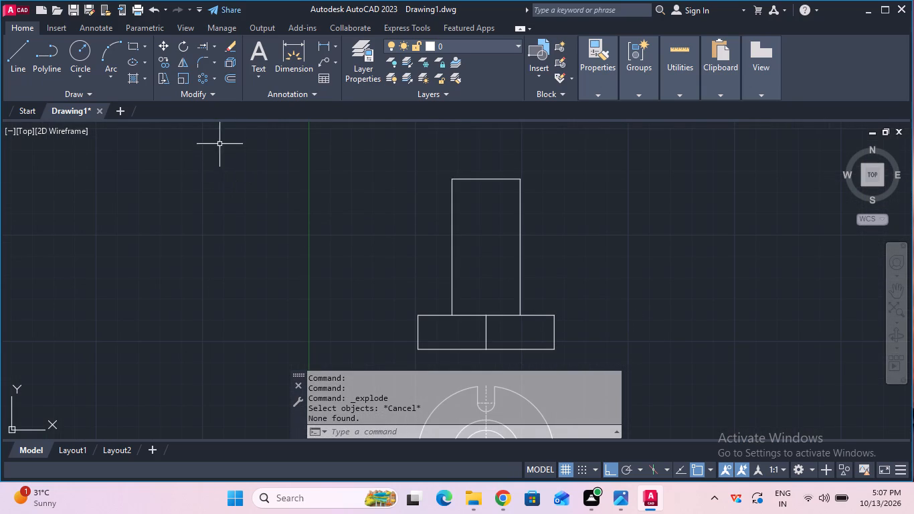
{"action": "left_click", "coordinate": [209, 51]}
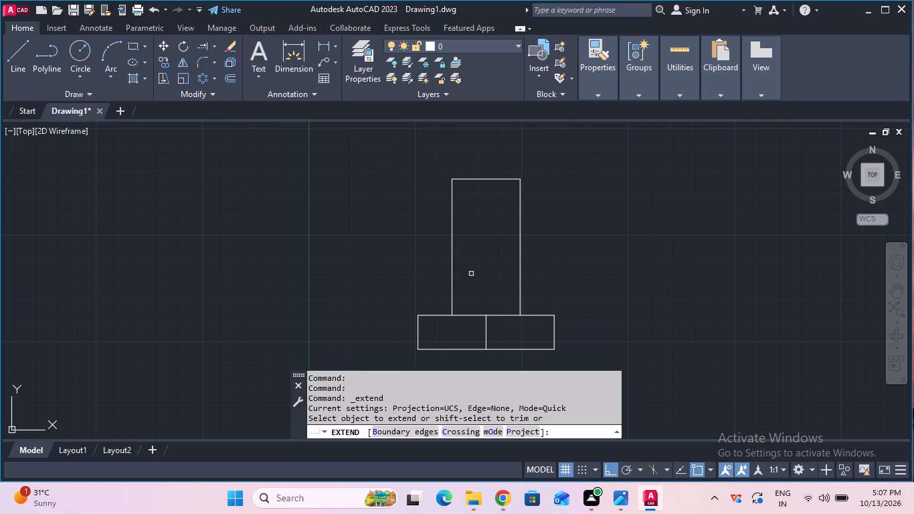
{"action": "left_click", "coordinate": [488, 321]}
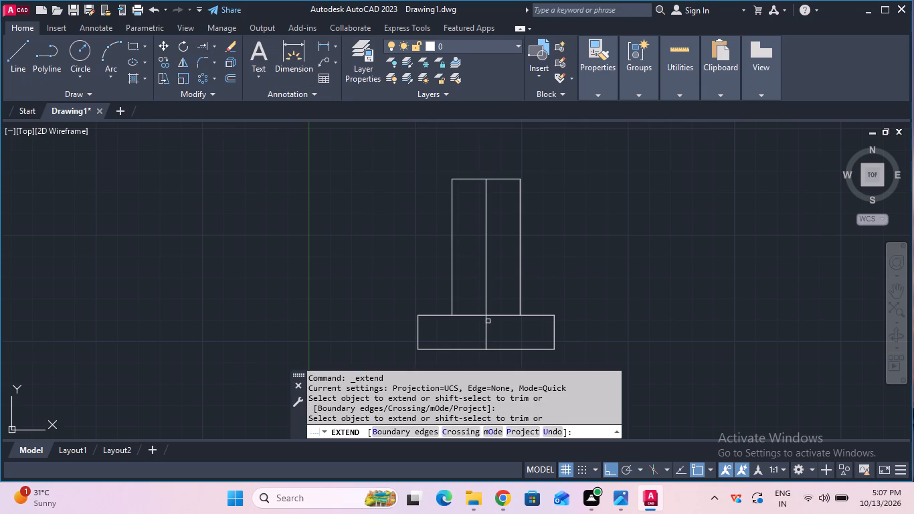
{"action": "key", "text": "Escape"}
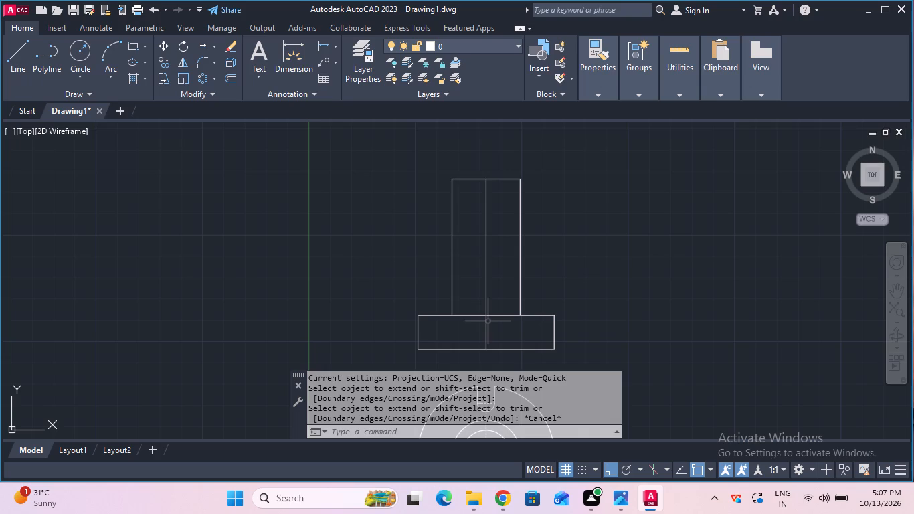
Offset the vertical centre line 14 mm to both sides within the column and base.
{"action": "scroll", "coordinate": [490, 321], "scroll_direction": "down", "scroll_amount": 1}
{"action": "middle_click_drag", "start_coordinate": [499, 324], "coordinate": [504, 292]}
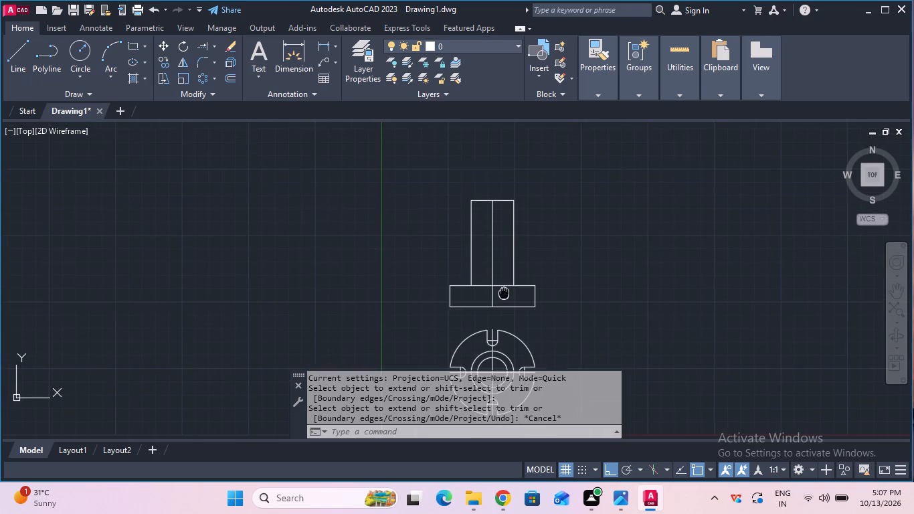
{"action": "middle_click_drag", "start_coordinate": [504, 292], "coordinate": [507, 274]}
{"action": "scroll", "coordinate": [507, 274], "scroll_direction": "up", "scroll_amount": 1}
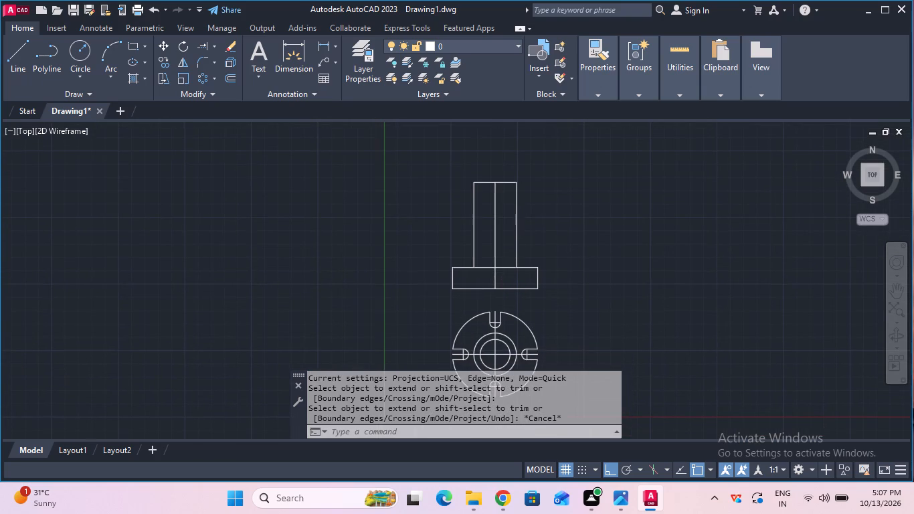
{"action": "scroll", "coordinate": [507, 274], "scroll_direction": "up", "scroll_amount": 1}
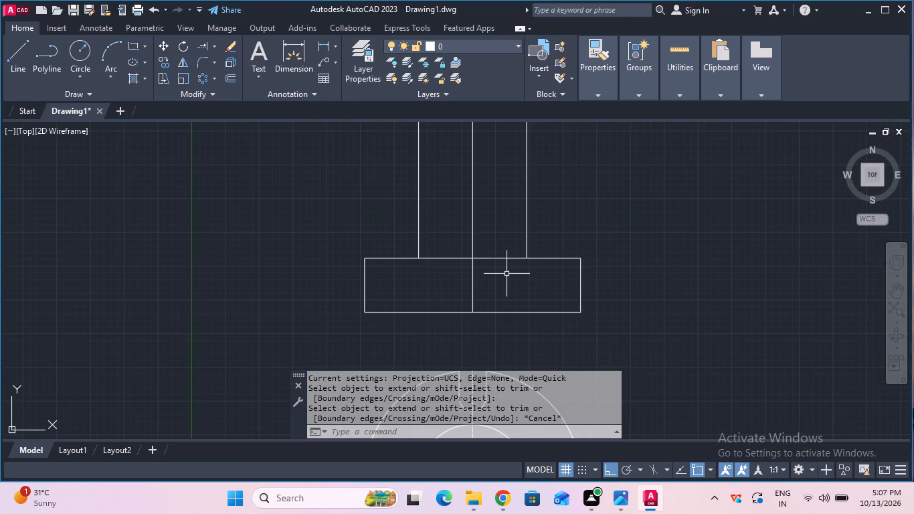
{"action": "middle_click_drag", "start_coordinate": [500, 234], "coordinate": [492, 305]}
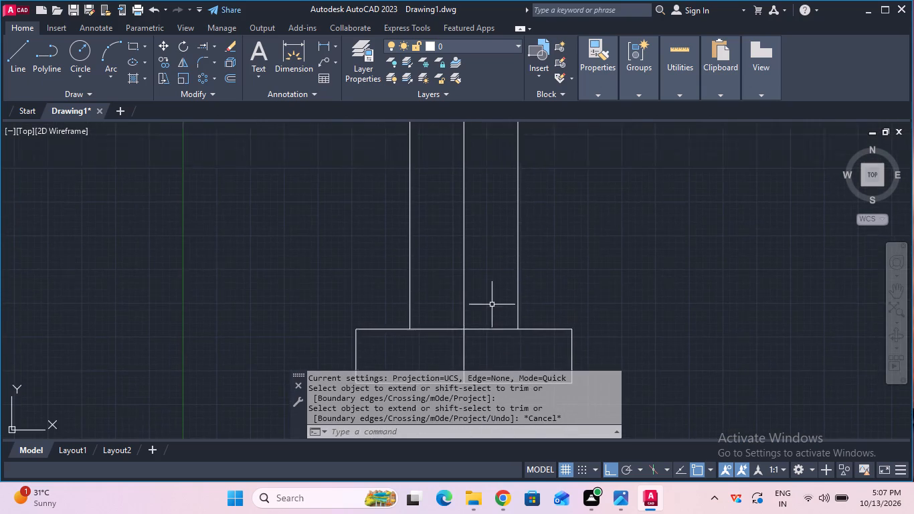
{"action": "scroll", "coordinate": [492, 298], "scroll_direction": "up", "scroll_amount": 1}
{"action": "scroll", "coordinate": [492, 298], "scroll_direction": "down", "scroll_amount": 1}
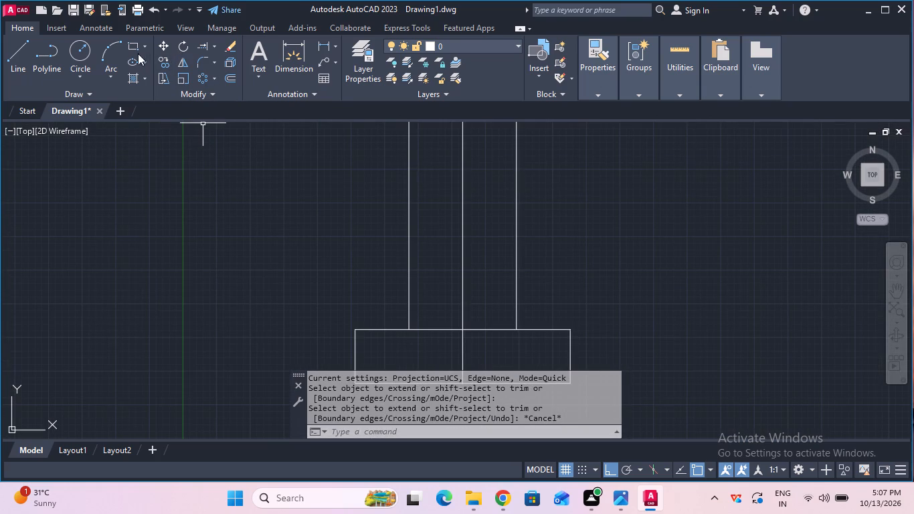
{"action": "left_click", "coordinate": [223, 73]}
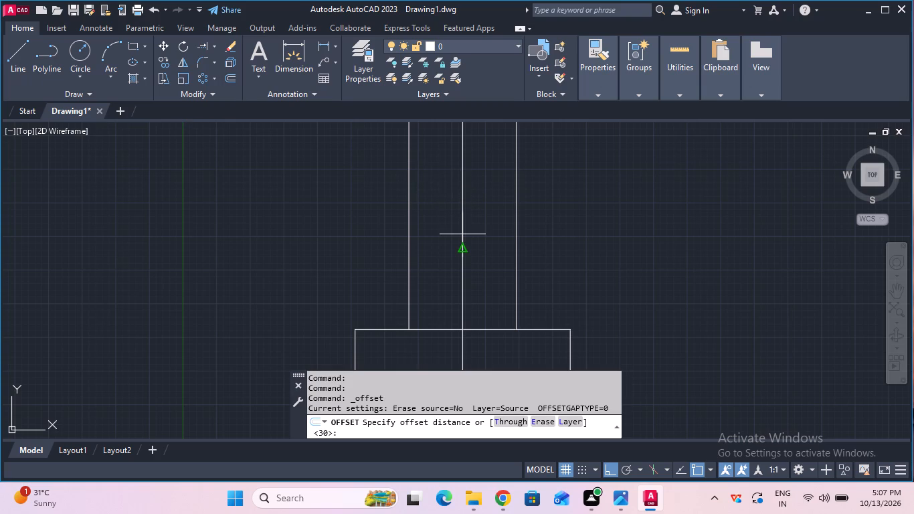
{"action": "double_click", "coordinate": [461, 251]}
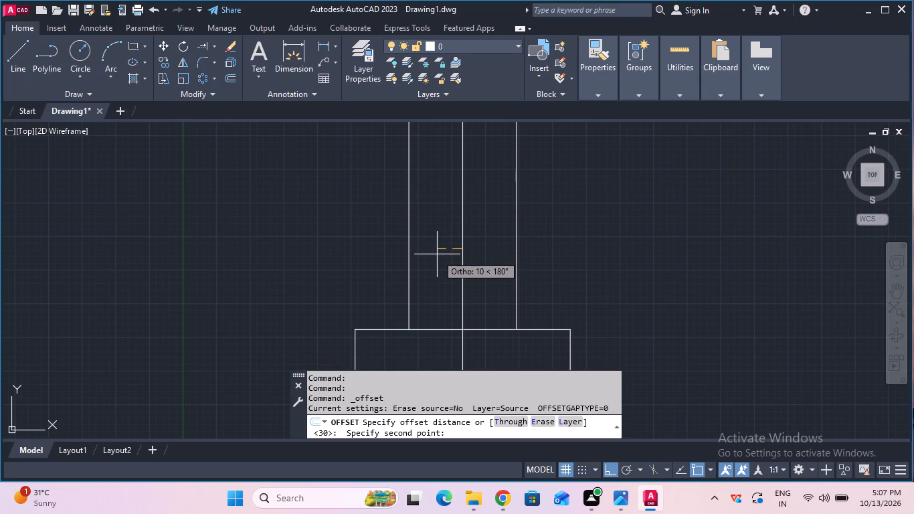
{"action": "type", "text": "14"}
{"action": "key", "text": "Return"}
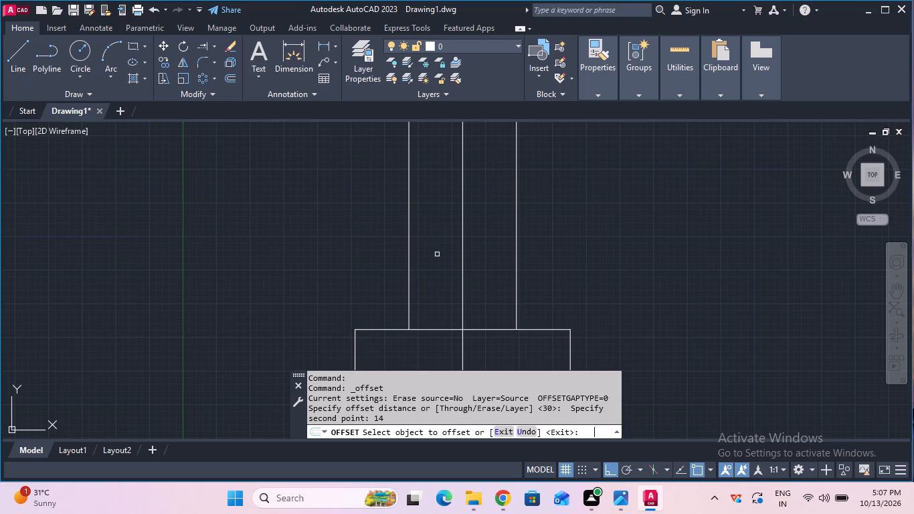
{"action": "left_click", "coordinate": [462, 242]}
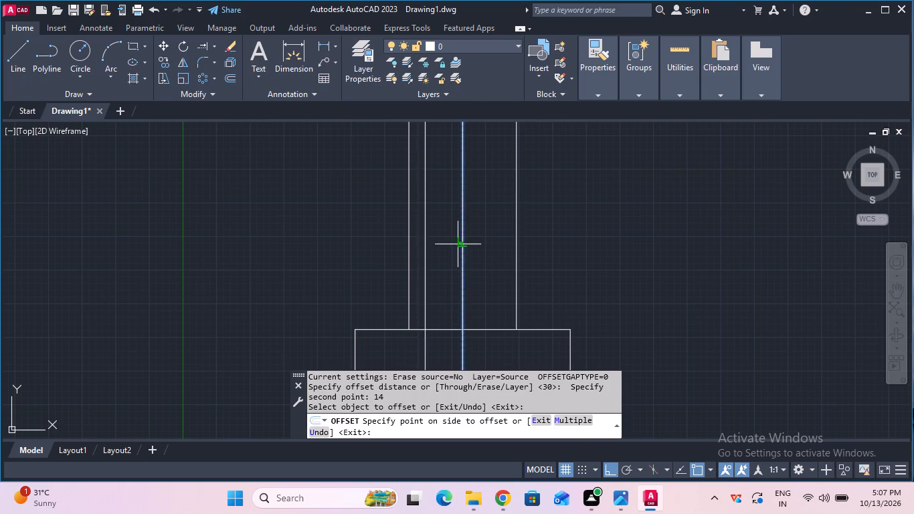
{"action": "left_click", "coordinate": [456, 245]}
{"action": "left_click", "coordinate": [462, 249]}
{"action": "left_click", "coordinate": [499, 249]}
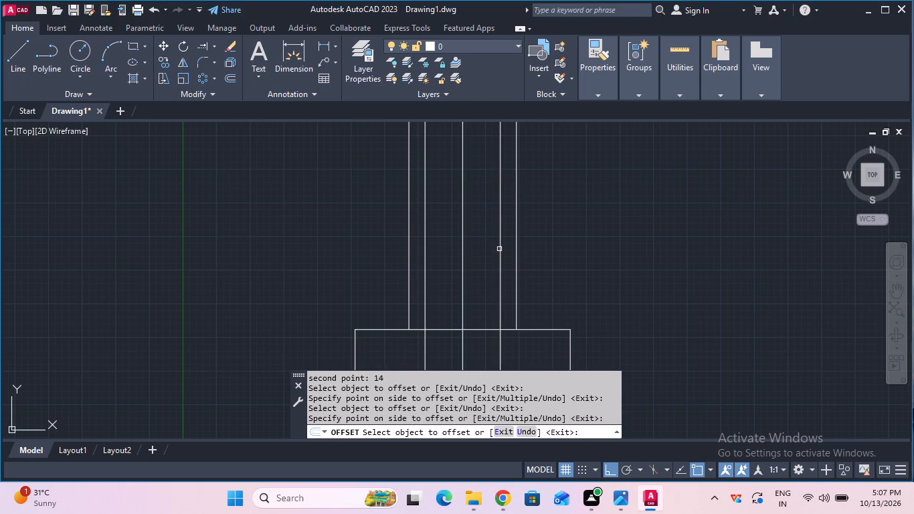
{"action": "scroll", "coordinate": [488, 254], "scroll_direction": "down", "scroll_amount": 2}
{"action": "key", "text": "Escape"}
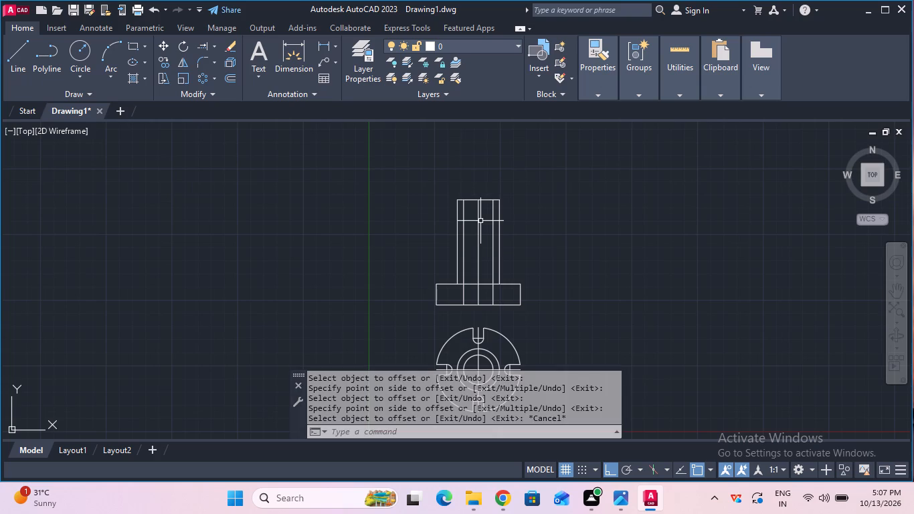
Offset the column's top edge 20 mm downward.
{"action": "middle_click_drag", "start_coordinate": [480, 221], "coordinate": [473, 321]}
{"action": "scroll", "coordinate": [473, 321], "scroll_direction": "up", "scroll_amount": 3}
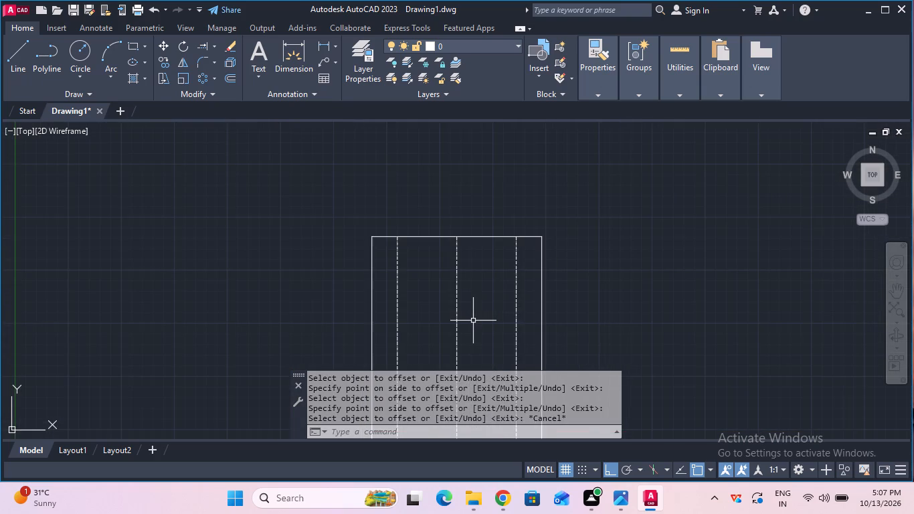
{"action": "scroll", "coordinate": [473, 321], "scroll_direction": "up", "scroll_amount": 1}
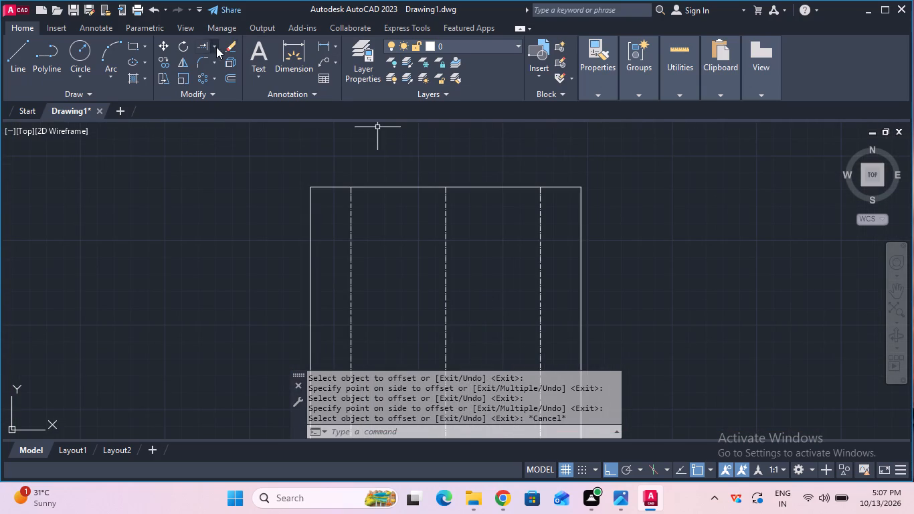
{"action": "left_click", "coordinate": [234, 79]}
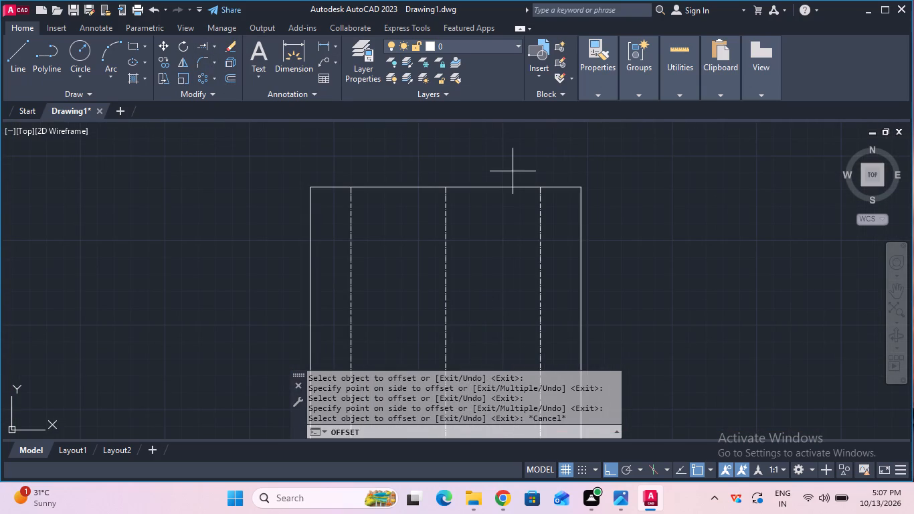
{"action": "left_click", "coordinate": [450, 187]}
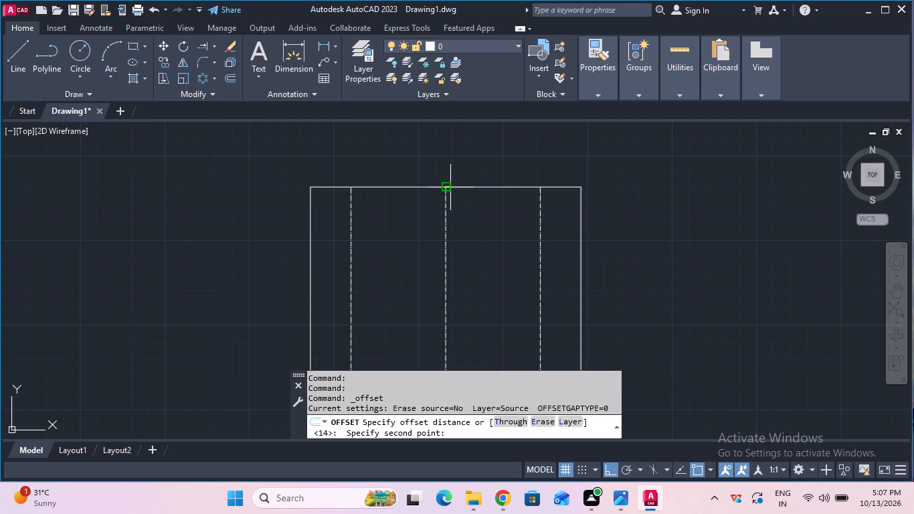
{"action": "type", "text": "20"}
{"action": "key", "text": "Return"}
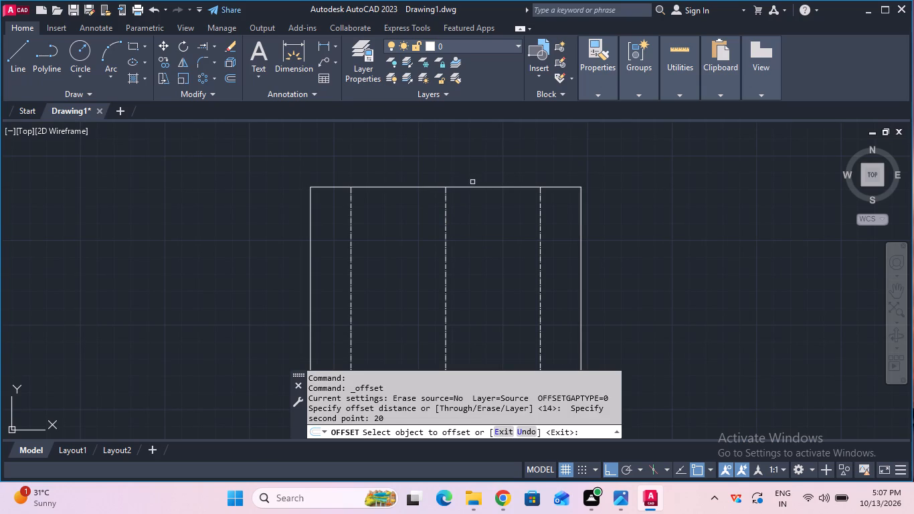
{"action": "left_click", "coordinate": [472, 185]}
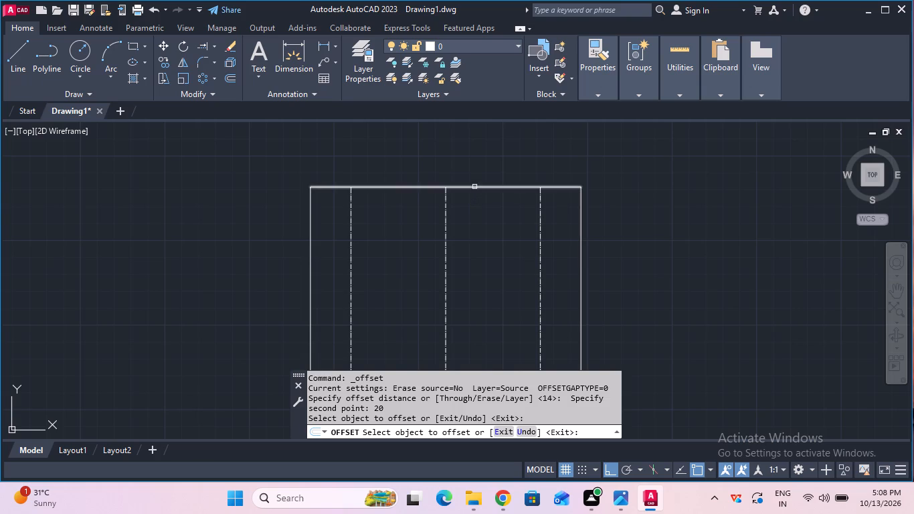
{"action": "left_click", "coordinate": [474, 187]}
{"action": "left_click", "coordinate": [472, 219]}
{"action": "key", "text": "Escape"}
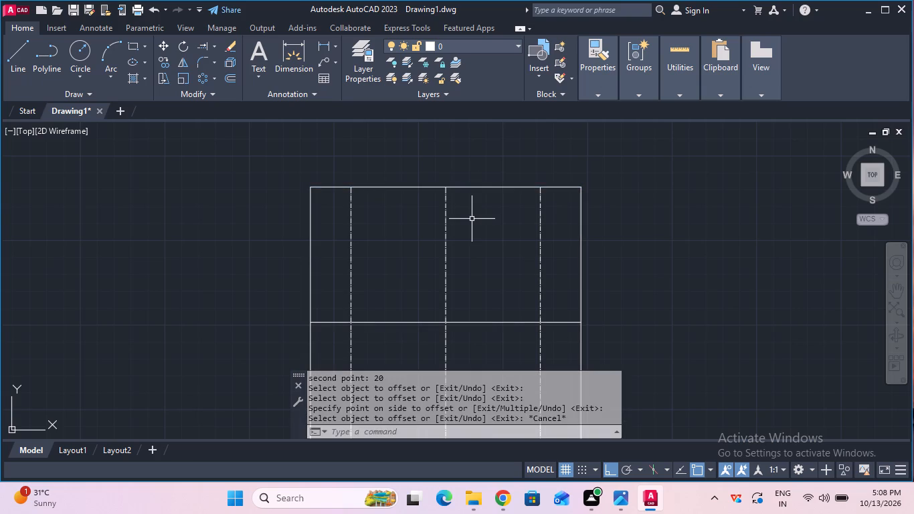
Change the linetype of the horizontal line 20 mm below the column's top edge to CENTER2.
{"action": "left_click", "coordinate": [481, 323]}
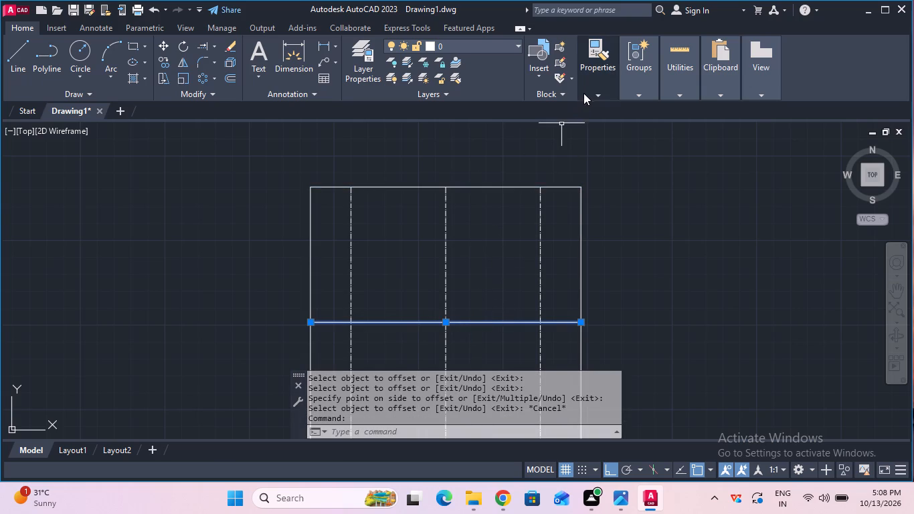
{"action": "left_click", "coordinate": [649, 140]}
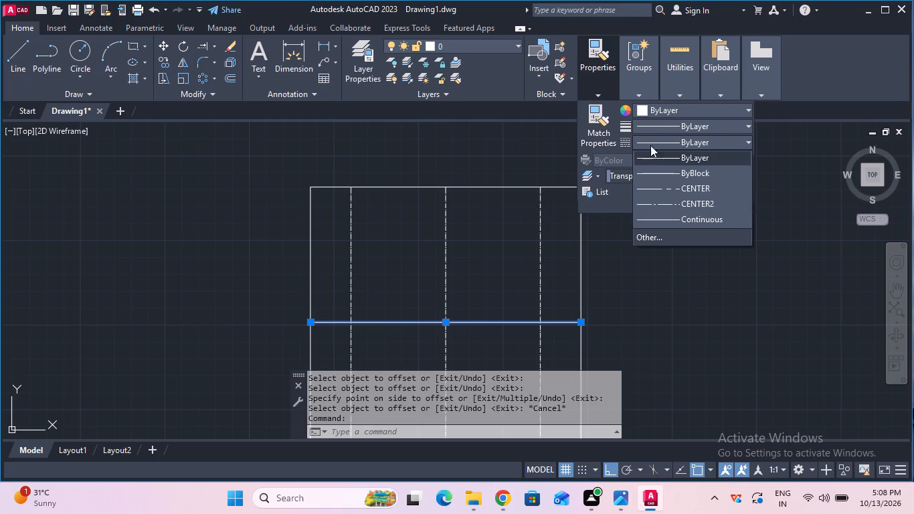
{"action": "left_click", "coordinate": [669, 199]}
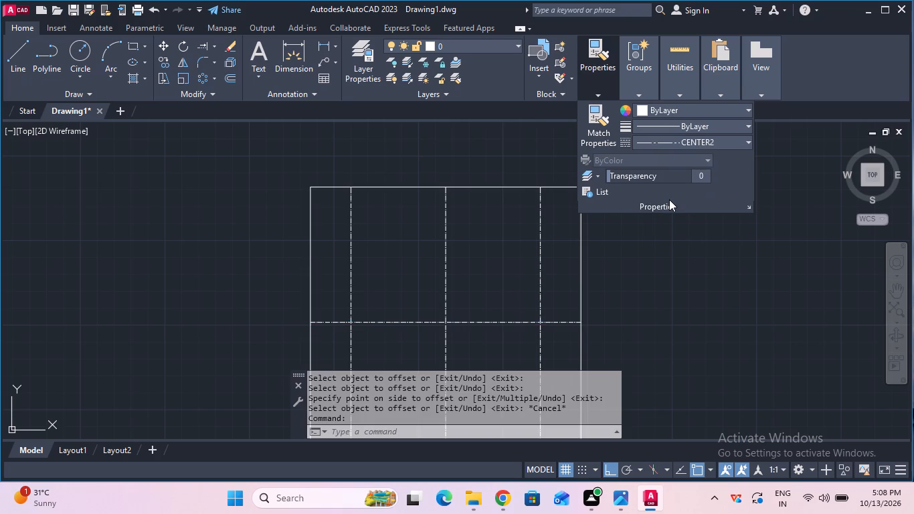
{"action": "key", "text": "Escape"}
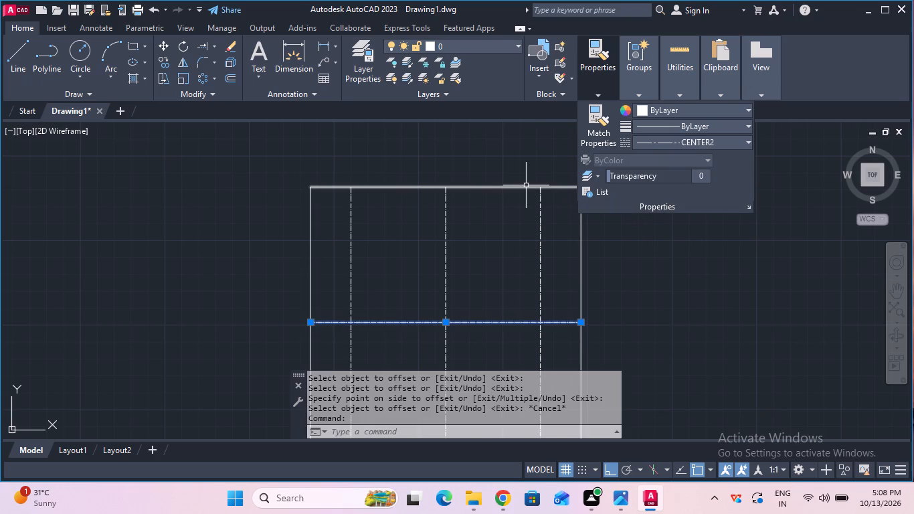
{"action": "key", "text": "Escape"}
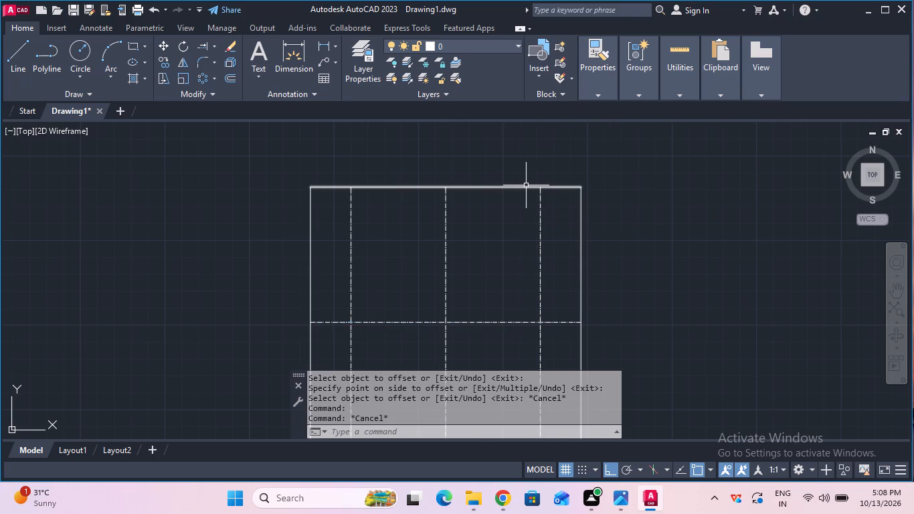
Draw a circle centred where the column's vertical and horizontal centre lines cross, reaching halfway to the column's top edge.
{"action": "scroll", "coordinate": [526, 185], "scroll_direction": "down", "scroll_amount": 1}
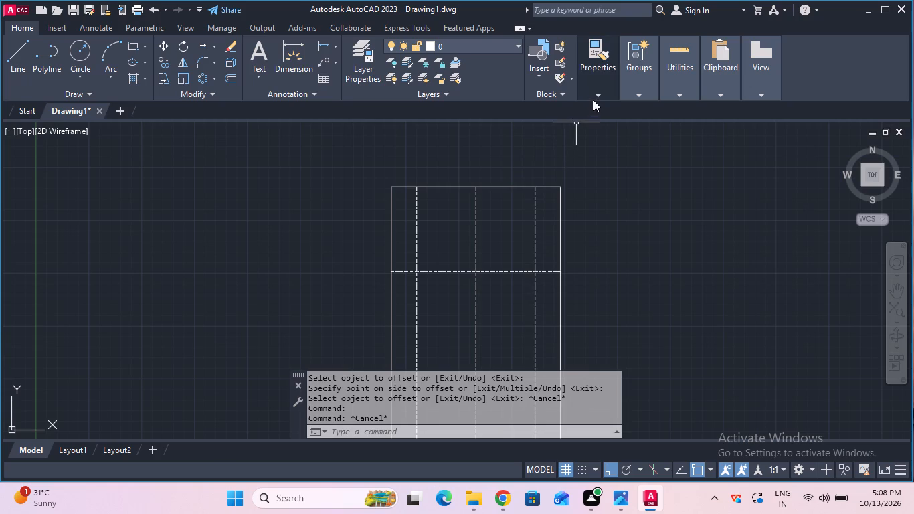
{"action": "left_click", "coordinate": [97, 49]}
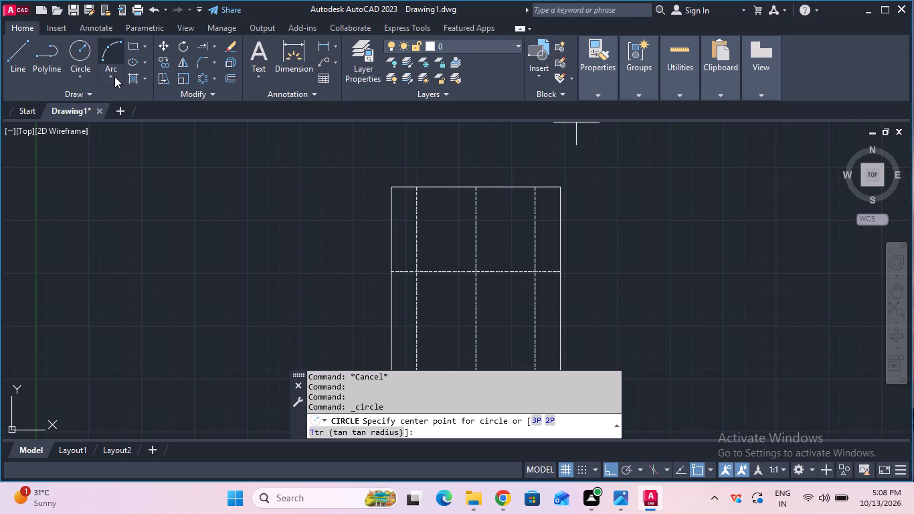
{"action": "left_click", "coordinate": [476, 274]}
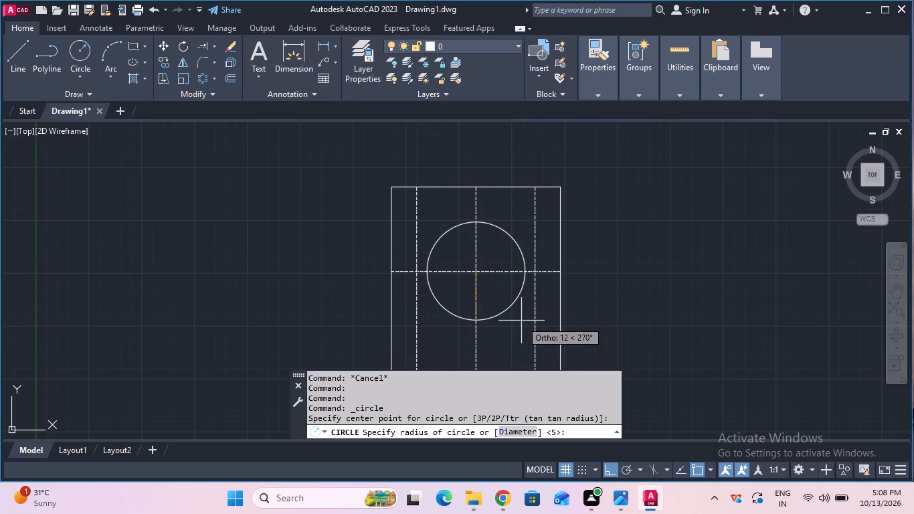
{"action": "left_click", "coordinate": [519, 314]}
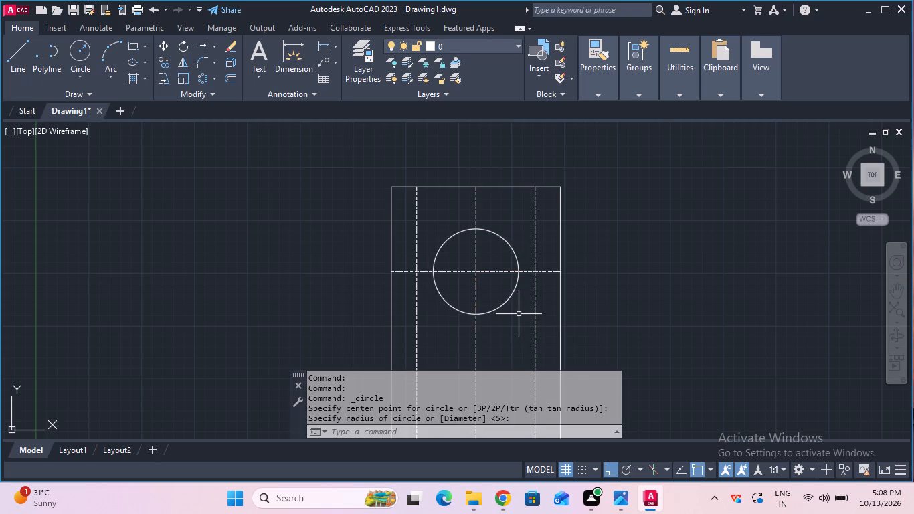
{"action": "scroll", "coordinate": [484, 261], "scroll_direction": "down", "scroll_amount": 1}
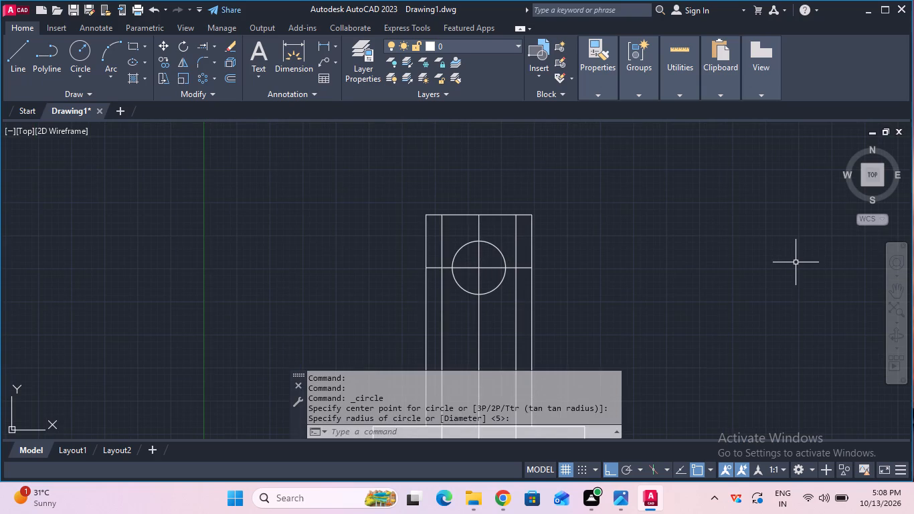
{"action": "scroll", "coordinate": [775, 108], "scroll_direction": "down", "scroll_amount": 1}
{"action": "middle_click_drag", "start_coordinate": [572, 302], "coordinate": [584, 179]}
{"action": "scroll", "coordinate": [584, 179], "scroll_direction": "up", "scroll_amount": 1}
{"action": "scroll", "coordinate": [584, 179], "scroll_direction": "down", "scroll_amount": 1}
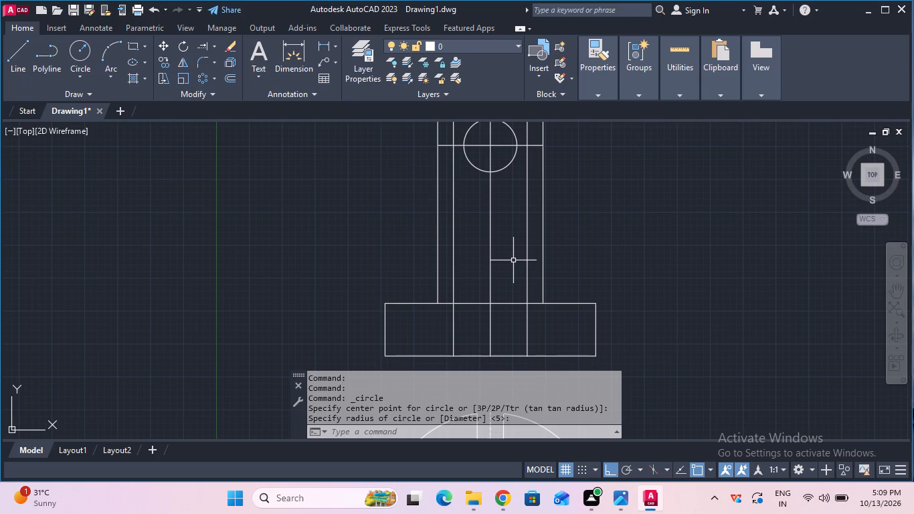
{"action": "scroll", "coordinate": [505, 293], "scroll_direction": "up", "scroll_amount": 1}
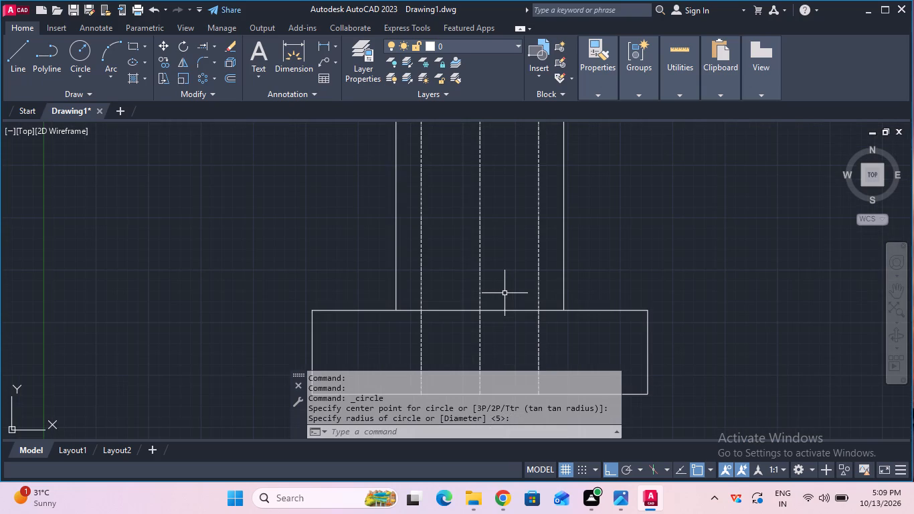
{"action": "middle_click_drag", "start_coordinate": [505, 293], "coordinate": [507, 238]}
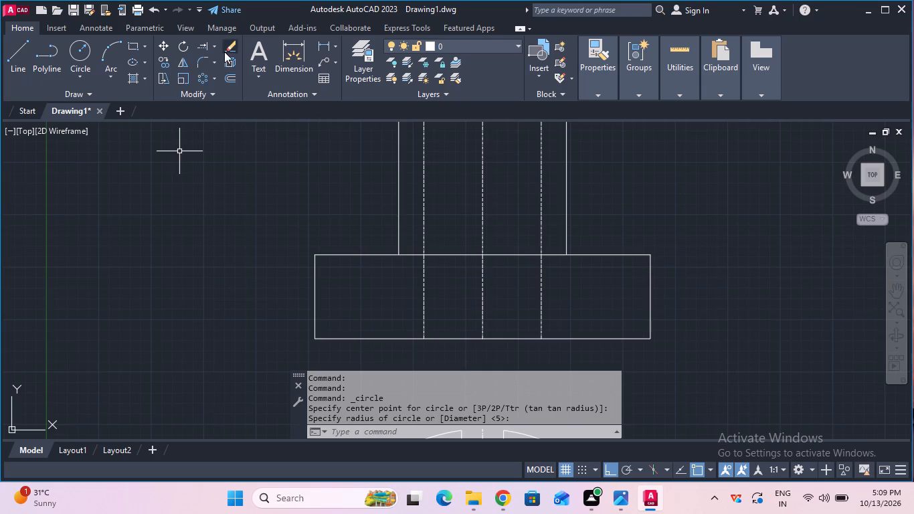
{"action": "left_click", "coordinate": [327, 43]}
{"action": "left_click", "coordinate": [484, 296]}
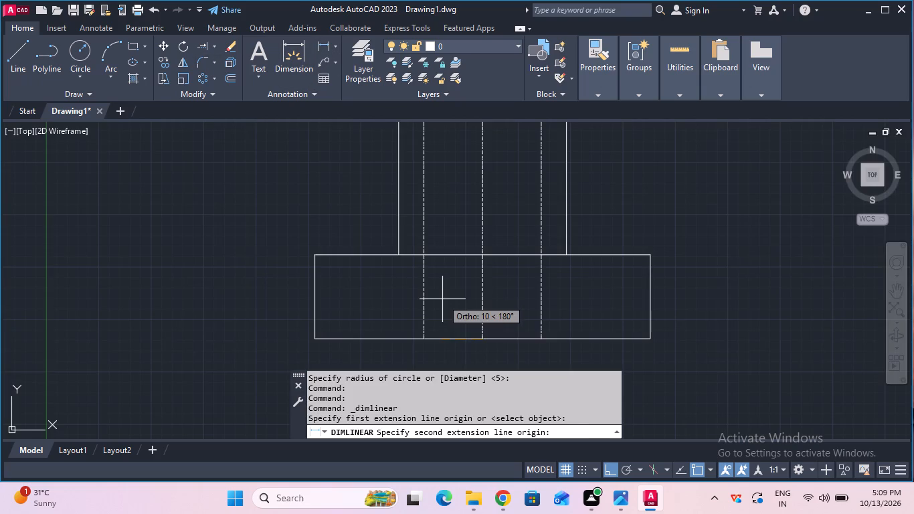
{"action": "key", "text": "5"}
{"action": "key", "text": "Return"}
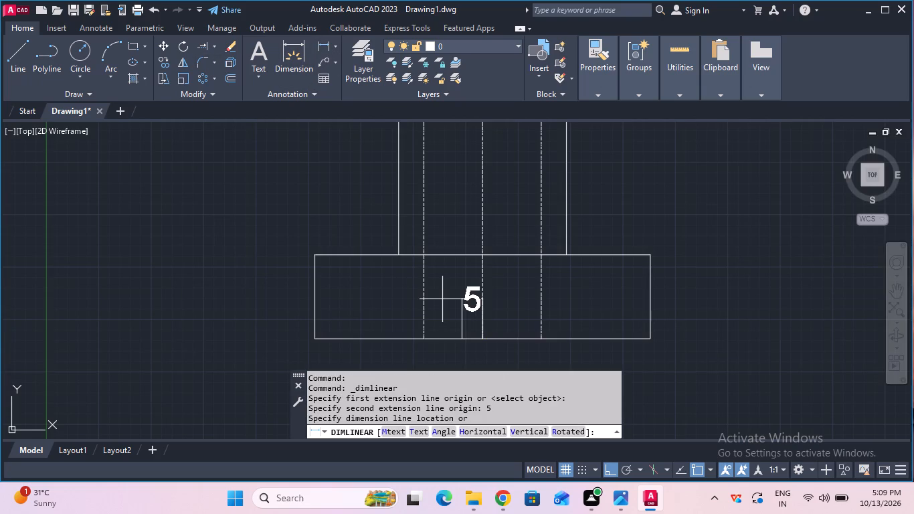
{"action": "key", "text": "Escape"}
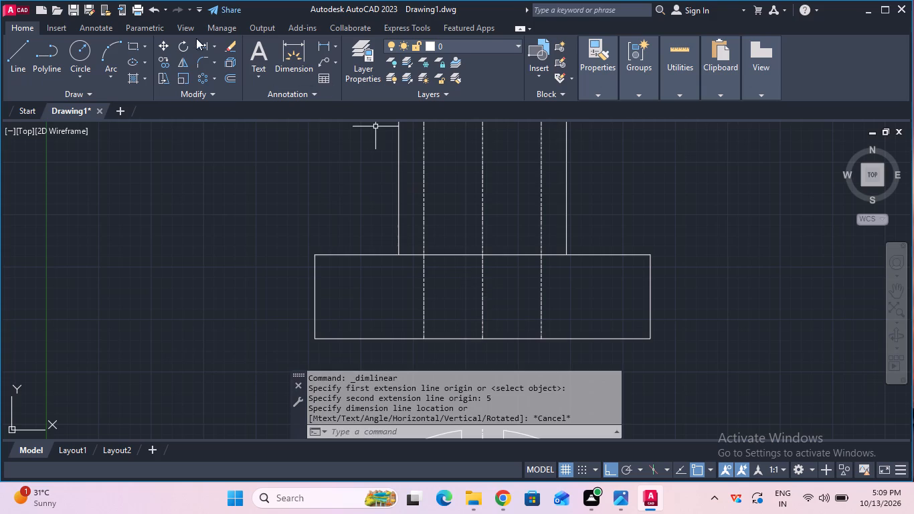
Offset the vertical centre line of the column and base 5 mm to both sides.
{"action": "left_click", "coordinate": [229, 79]}
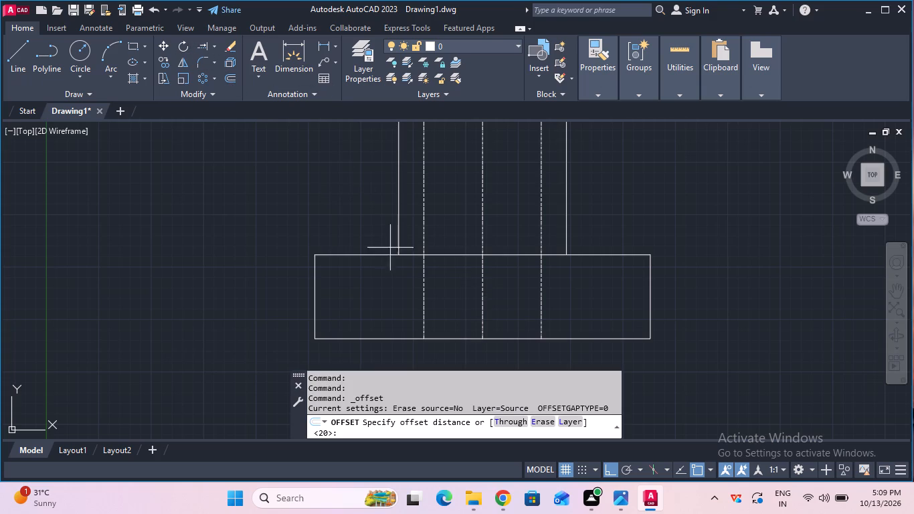
{"action": "left_click", "coordinate": [480, 293]}
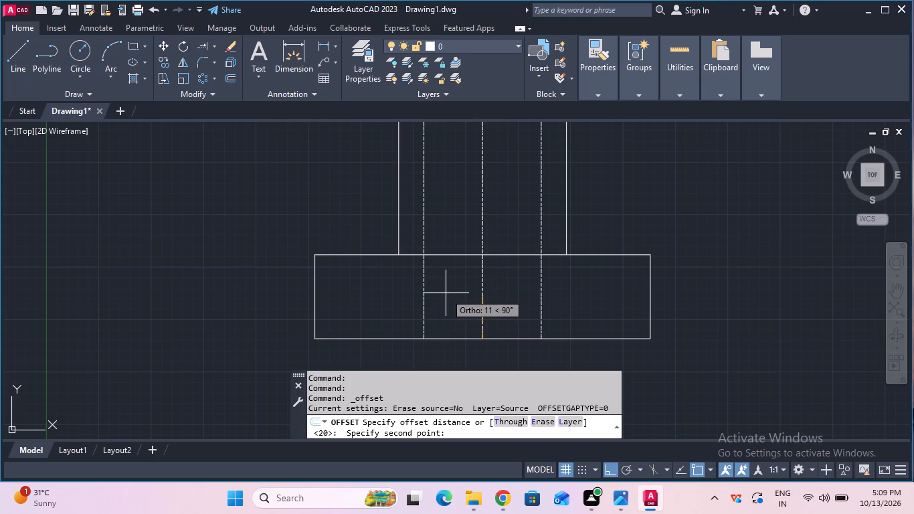
{"action": "key", "text": "5"}
{"action": "key", "text": "Return"}
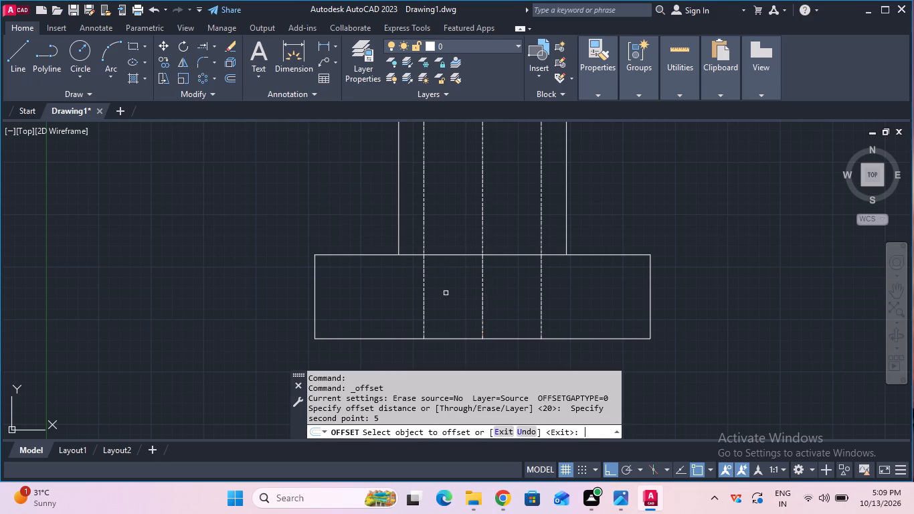
{"action": "left_click", "coordinate": [484, 302]}
{"action": "left_click", "coordinate": [462, 301]}
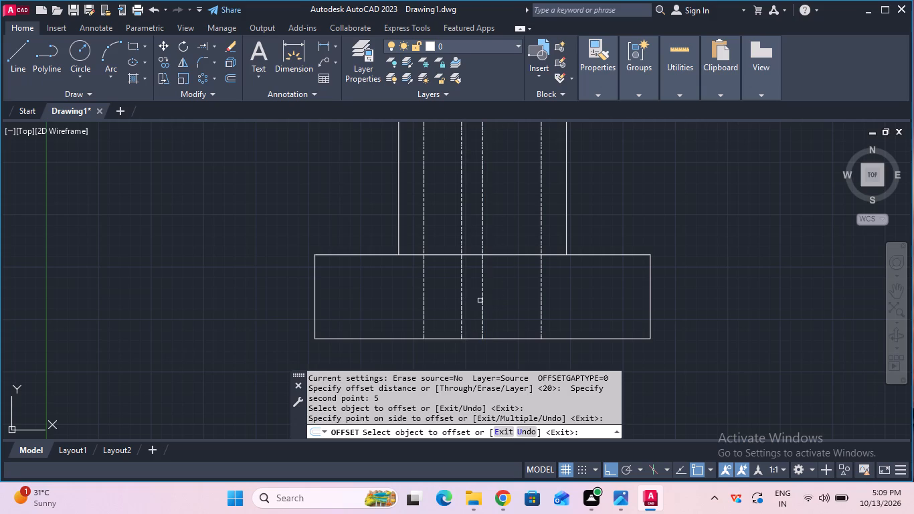
{"action": "left_click", "coordinate": [480, 301]}
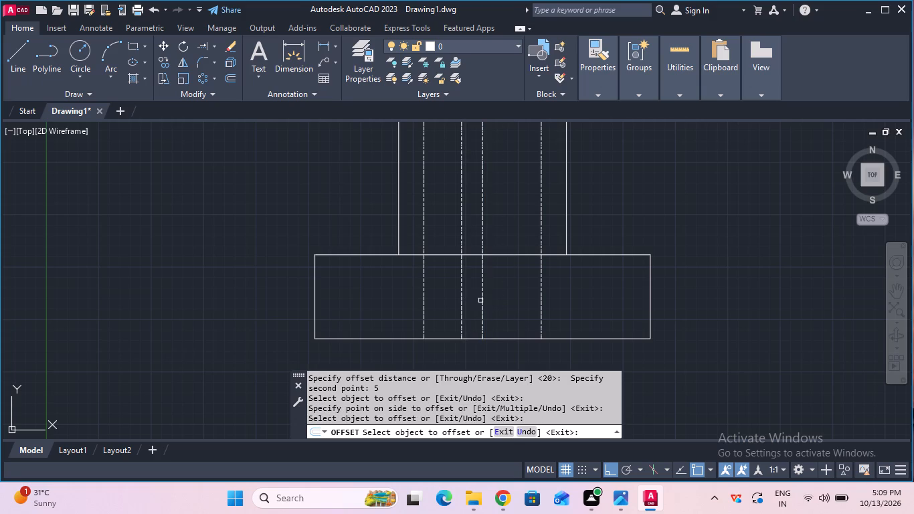
{"action": "left_click", "coordinate": [480, 301]}
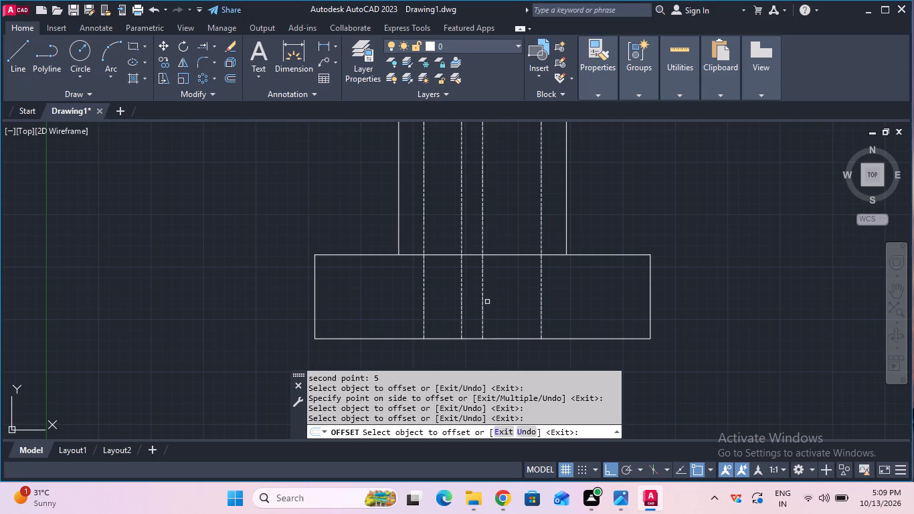
{"action": "left_click", "coordinate": [483, 304]}
{"action": "left_click", "coordinate": [489, 303]}
Trim the two 5 mm offset lines between the bore circle and the top edge of the base.
{"action": "scroll", "coordinate": [482, 281], "scroll_direction": "down", "scroll_amount": 1}
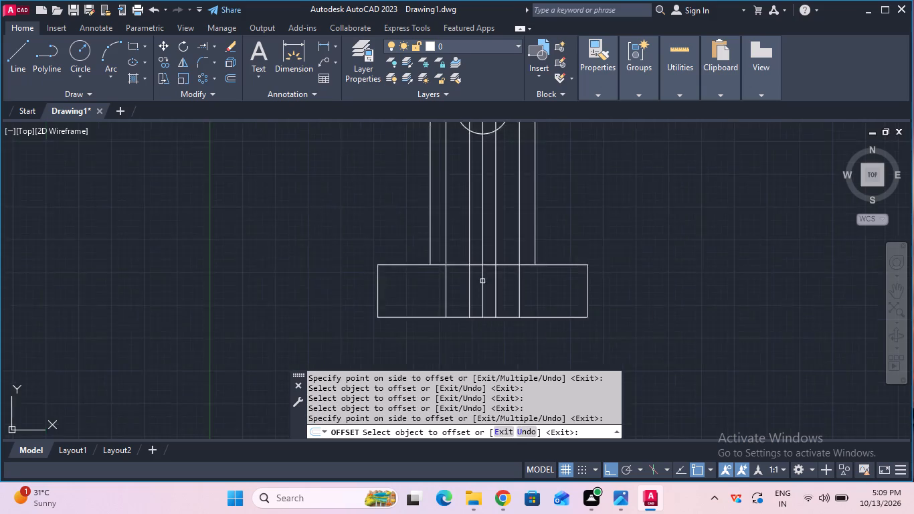
{"action": "scroll", "coordinate": [482, 281], "scroll_direction": "down", "scroll_amount": 1}
{"action": "scroll", "coordinate": [482, 281], "scroll_direction": "up", "scroll_amount": 1}
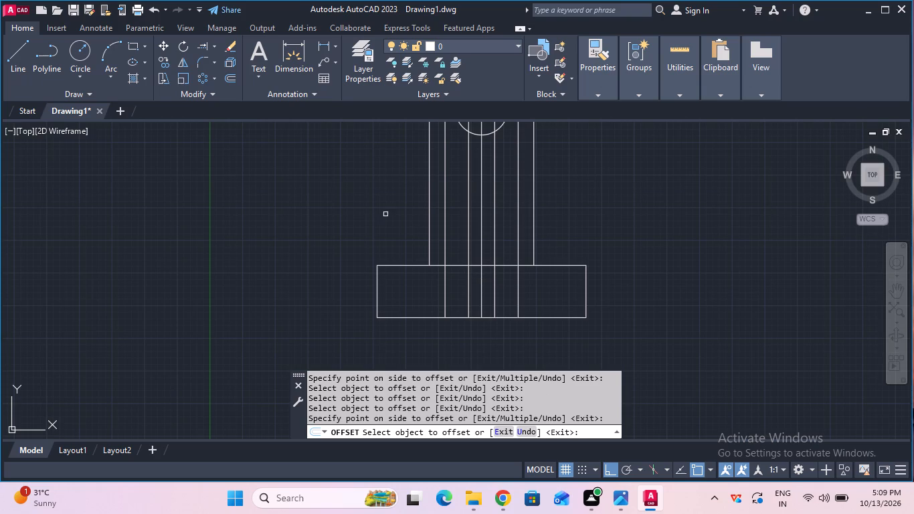
{"action": "left_click", "coordinate": [217, 41]}
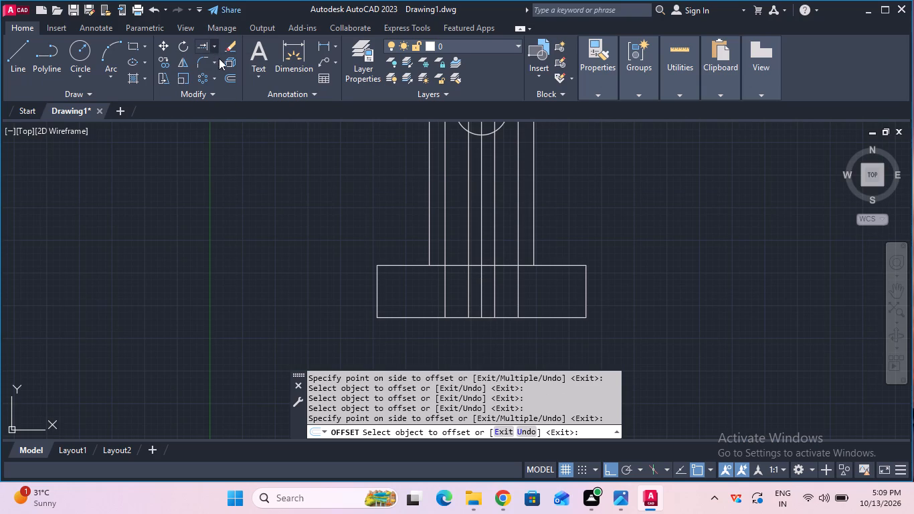
{"action": "left_click", "coordinate": [220, 64]}
{"action": "left_click", "coordinate": [470, 218]}
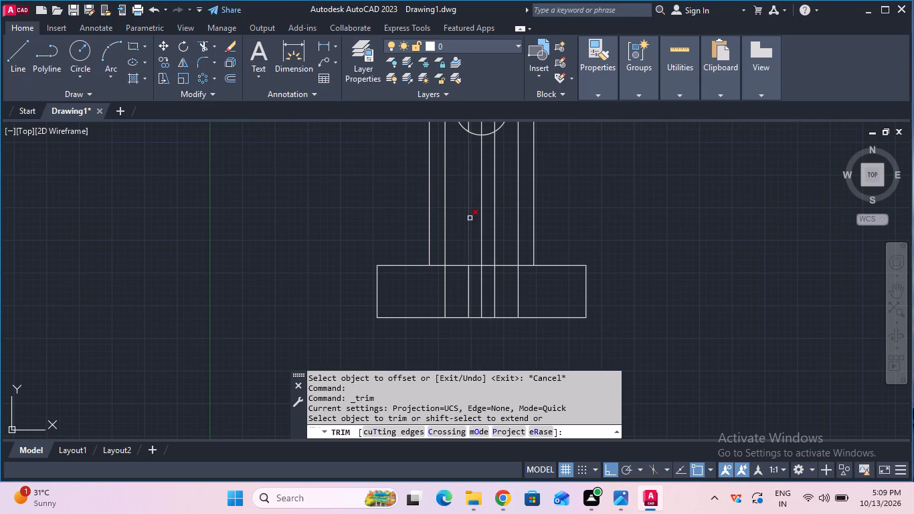
{"action": "left_click", "coordinate": [496, 244]}
{"action": "middle_click_drag", "start_coordinate": [507, 213], "coordinate": [519, 327]}
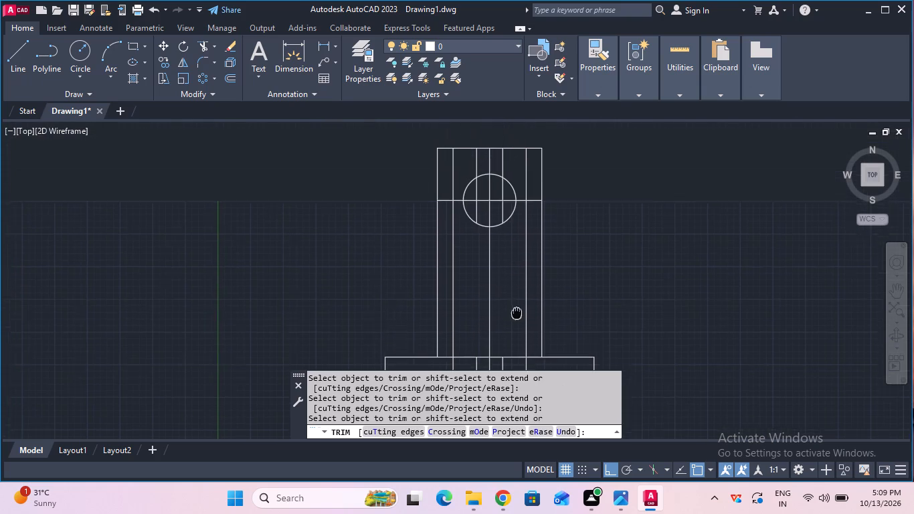
{"action": "middle_click_drag", "start_coordinate": [519, 327], "coordinate": [520, 333]}
{"action": "key", "text": "Escape"}
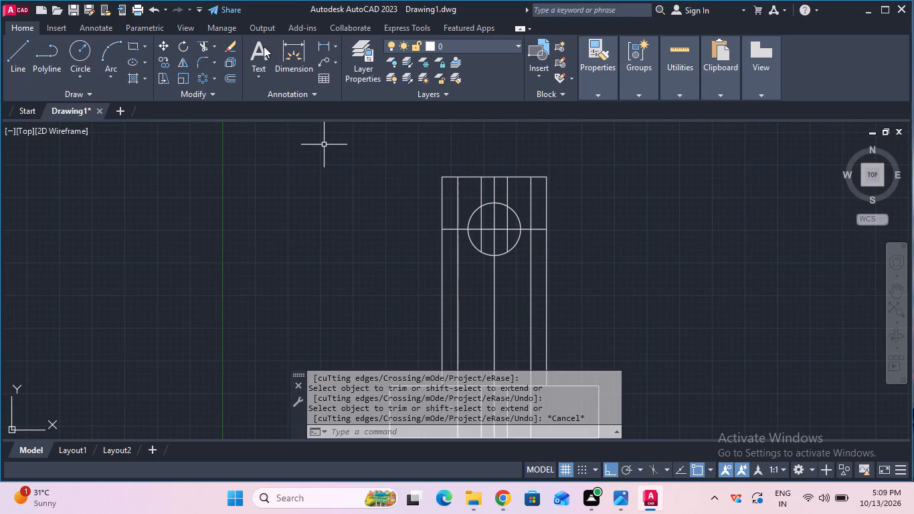
Erase the leftover upper pieces of the two 5 mm offset lines through the circle near the column's top.
{"action": "left_click", "coordinate": [232, 46]}
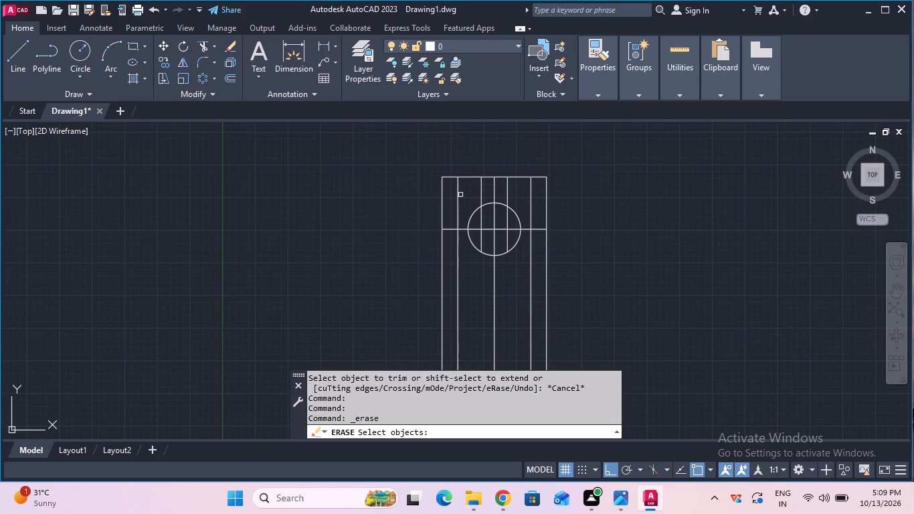
{"action": "left_click", "coordinate": [479, 190]}
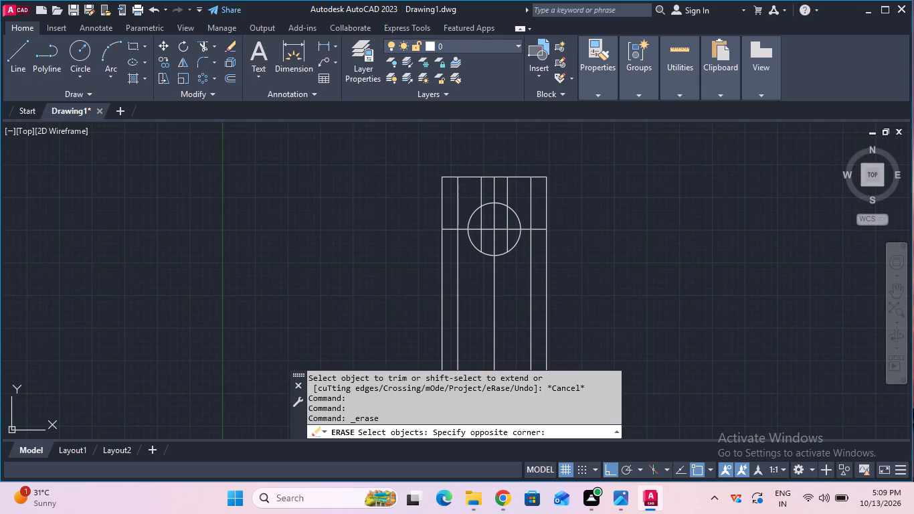
{"action": "left_click", "coordinate": [481, 190]}
{"action": "left_click", "coordinate": [481, 190]}
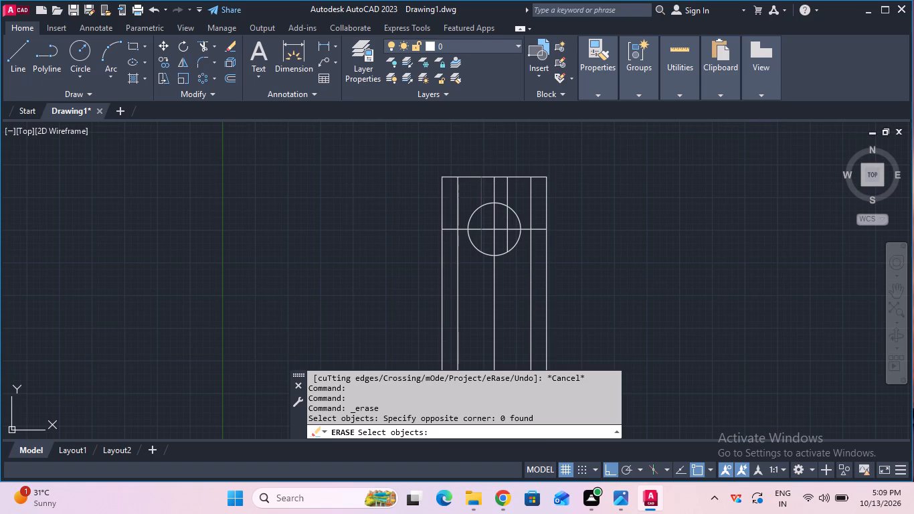
{"action": "key", "text": "Return"}
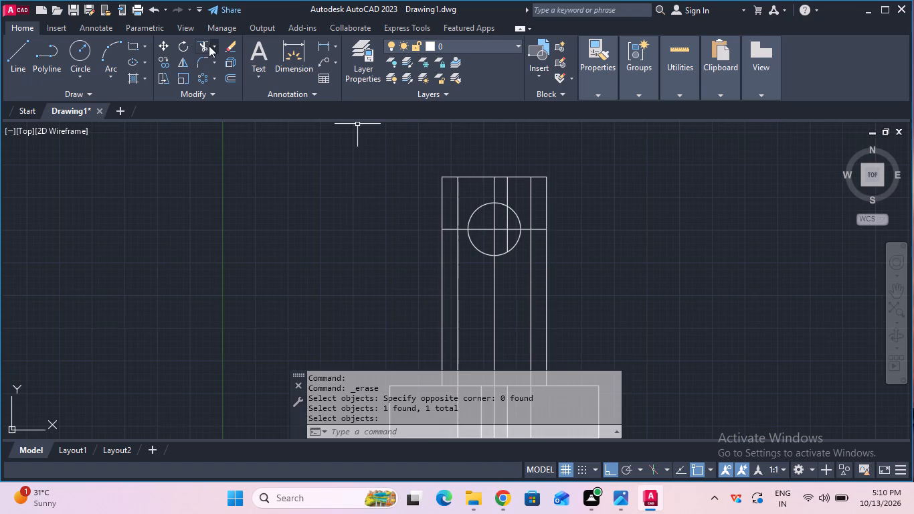
{"action": "left_click", "coordinate": [241, 46]}
{"action": "left_click", "coordinate": [234, 48]}
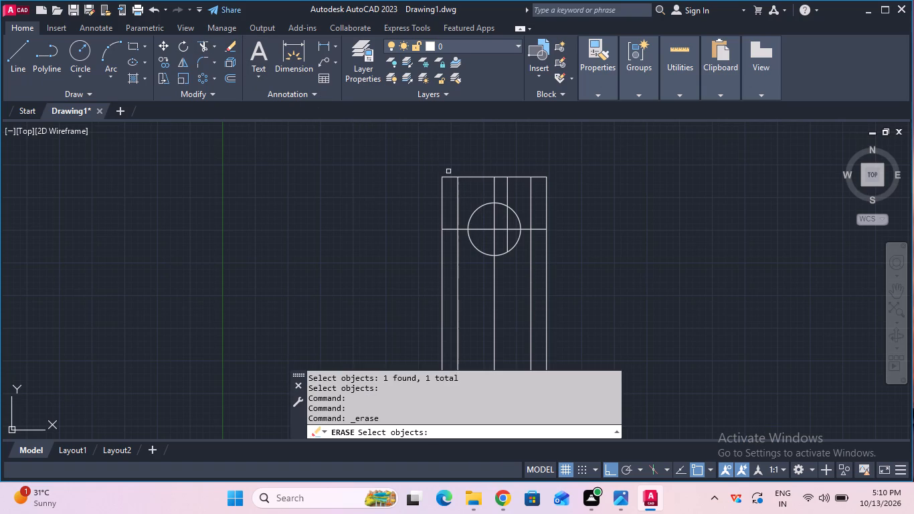
{"action": "left_click", "coordinate": [506, 190]}
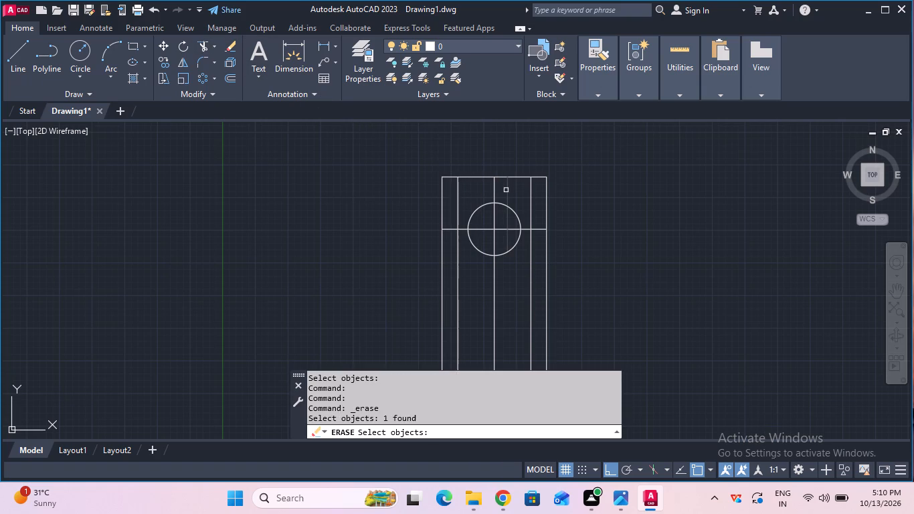
{"action": "key", "text": "Return"}
Offset both vertical side edges of the base rectangle 10 mm inward.
{"action": "scroll", "coordinate": [507, 189], "scroll_direction": "down", "scroll_amount": 1}
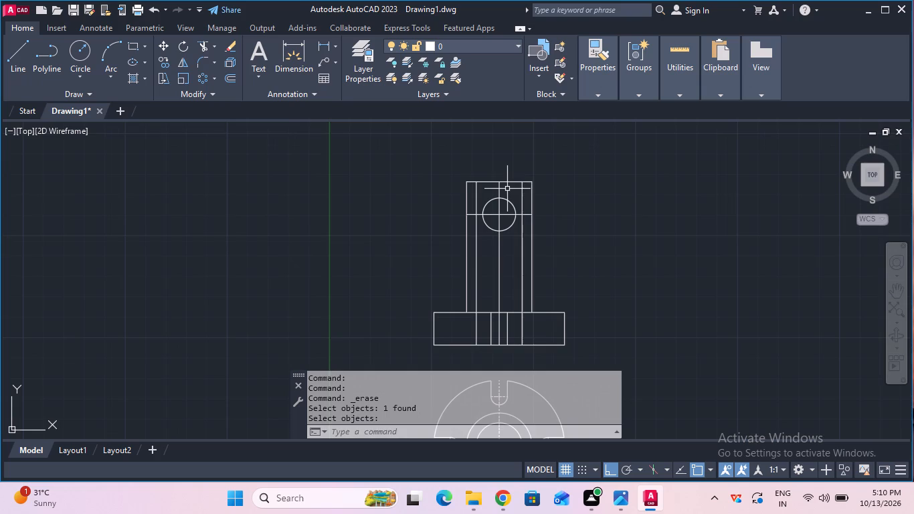
{"action": "middle_click_drag", "start_coordinate": [648, 244], "coordinate": [654, 169]}
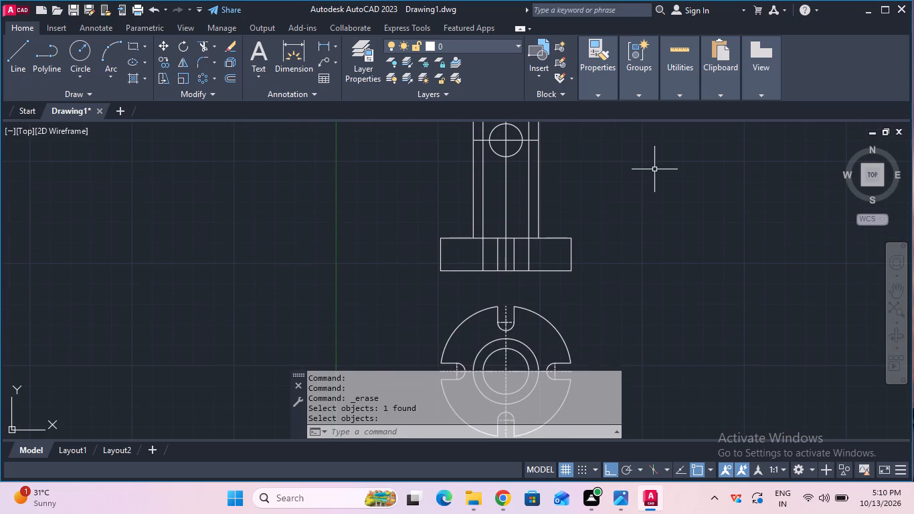
{"action": "scroll", "coordinate": [654, 169], "scroll_direction": "up", "scroll_amount": 1}
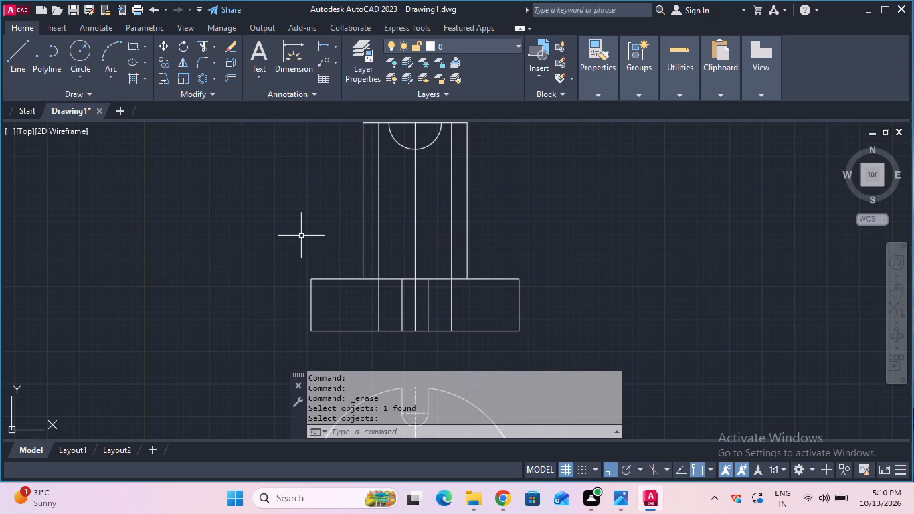
{"action": "middle_click_drag", "start_coordinate": [305, 237], "coordinate": [312, 158]}
{"action": "scroll", "coordinate": [312, 158], "scroll_direction": "up", "scroll_amount": 1}
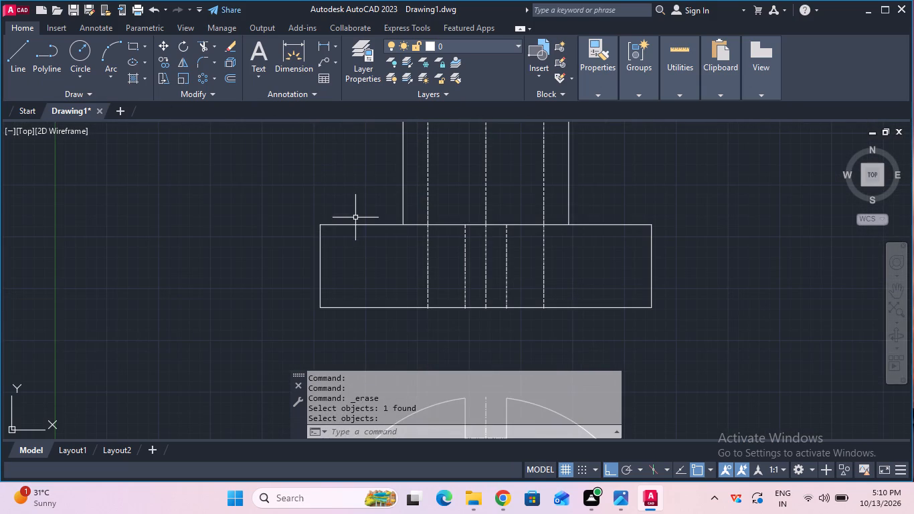
{"action": "left_click", "coordinate": [227, 74]}
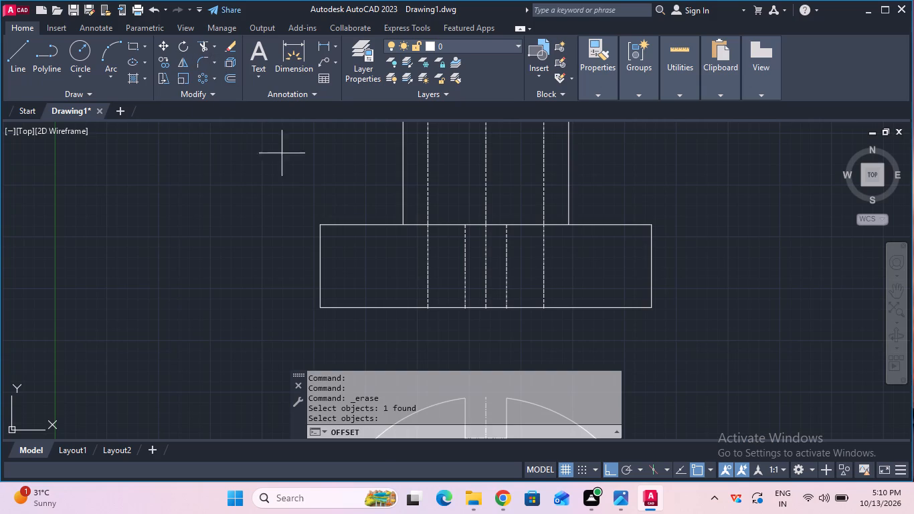
{"action": "left_click", "coordinate": [323, 268]}
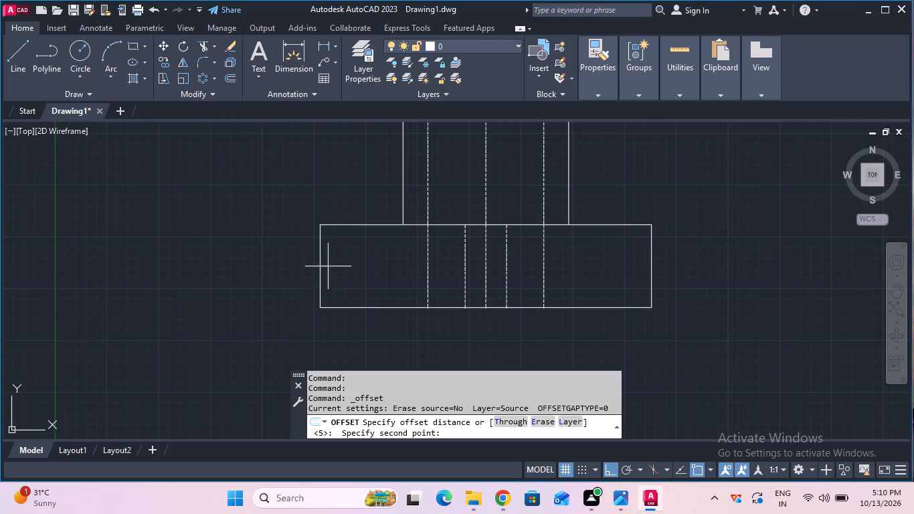
{"action": "type", "text": "10"}
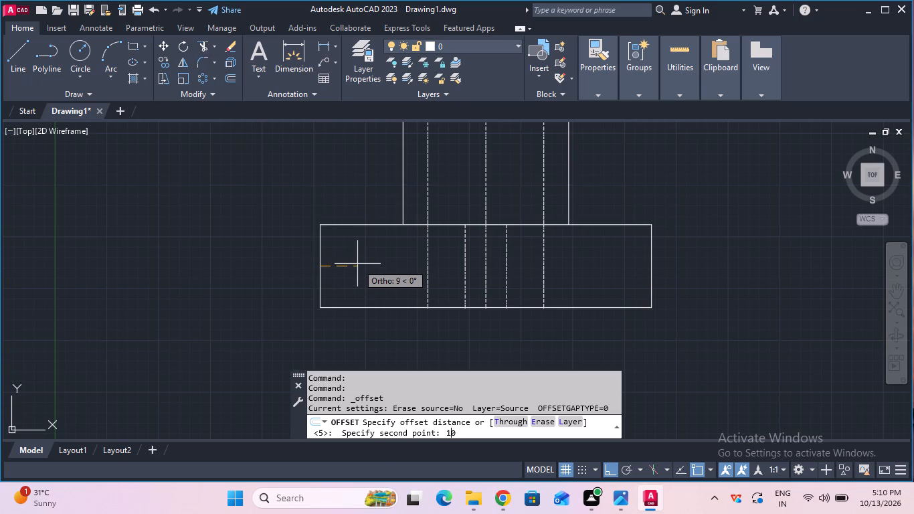
{"action": "key", "text": "Return"}
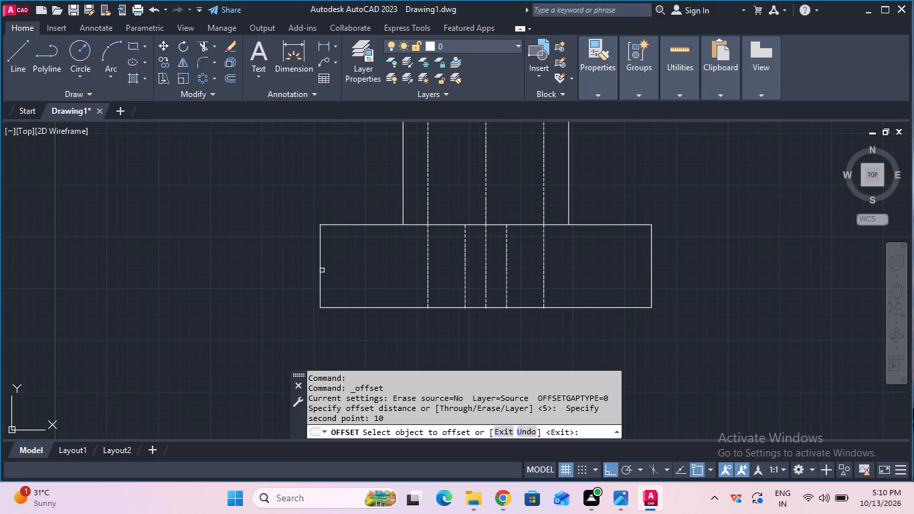
{"action": "left_click", "coordinate": [320, 272]}
{"action": "left_click", "coordinate": [339, 269]}
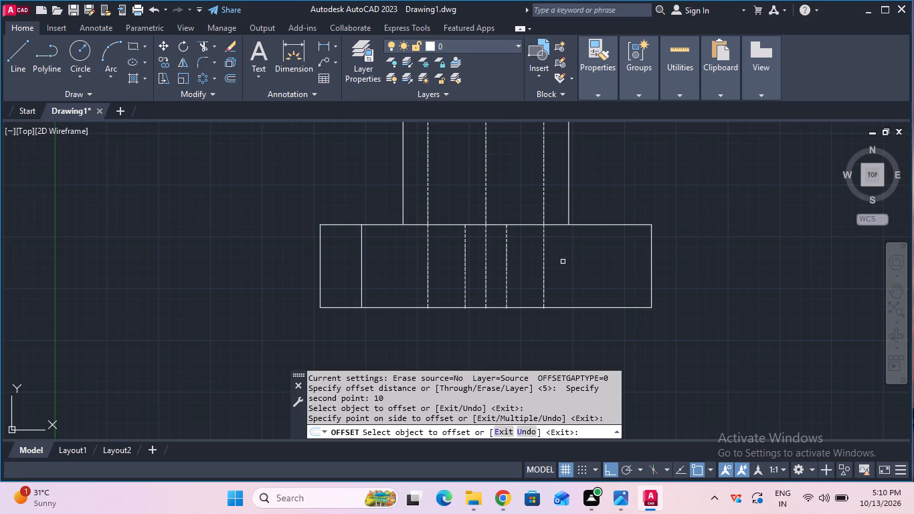
{"action": "left_click", "coordinate": [650, 266]}
{"action": "left_click", "coordinate": [640, 268]}
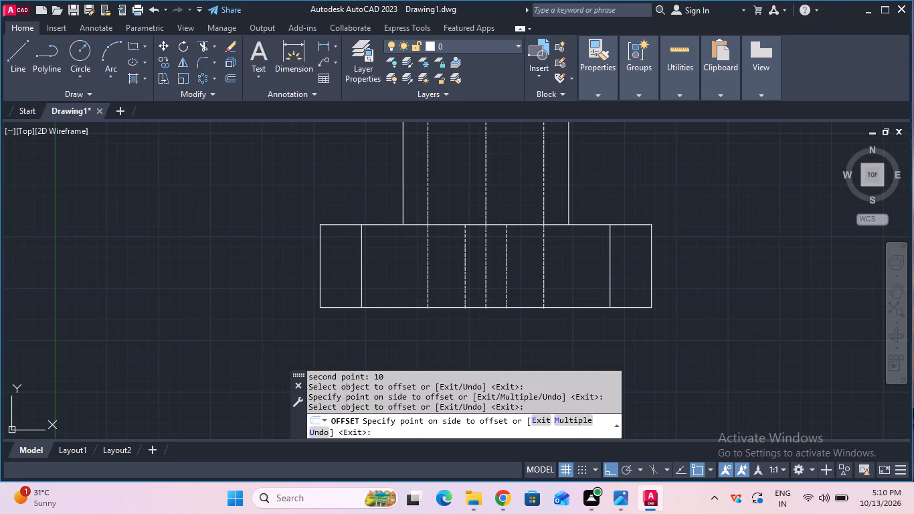
{"action": "key", "text": "Escape"}
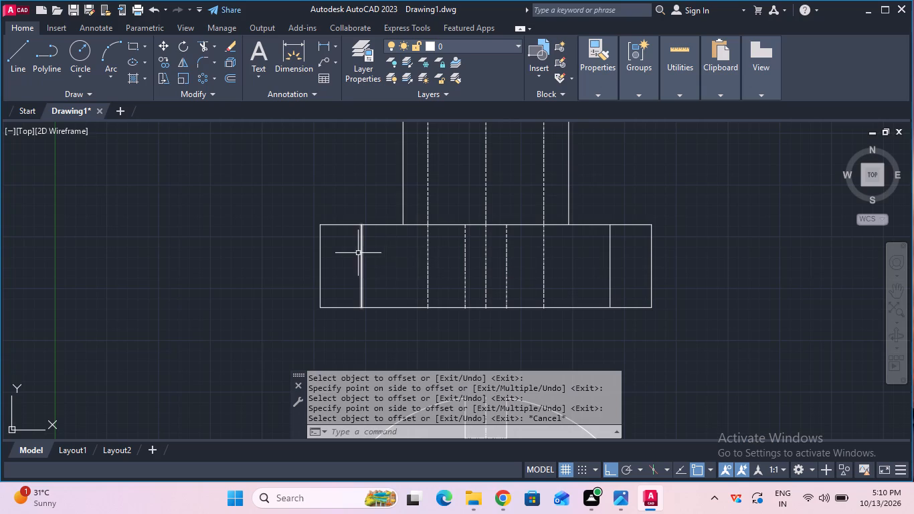
Change the linetype of the two 10 mm offset lines in the base to CENTER2.
{"action": "left_click", "coordinate": [361, 255]}
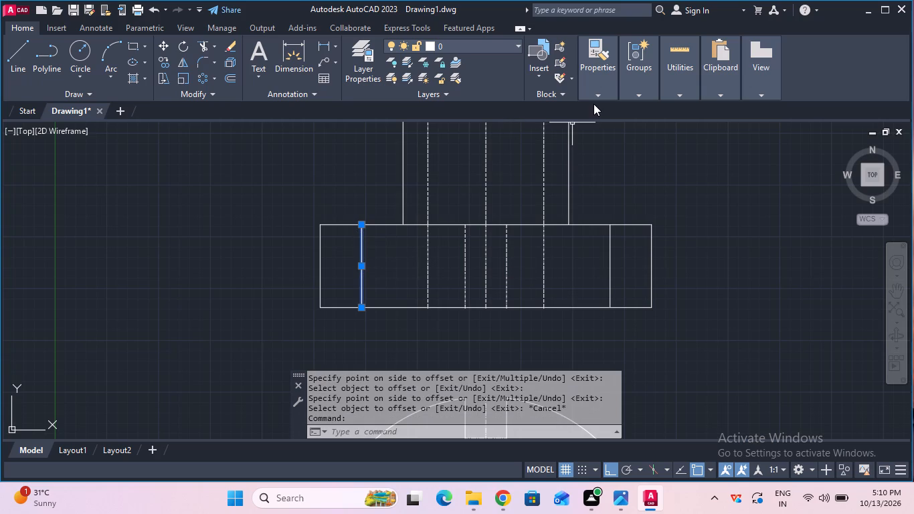
{"action": "left_click", "coordinate": [664, 141]}
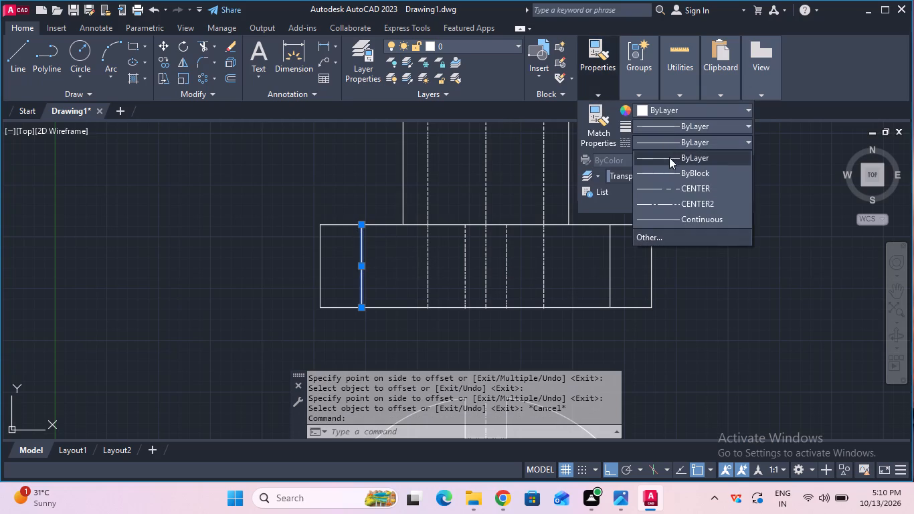
{"action": "left_click", "coordinate": [672, 203]}
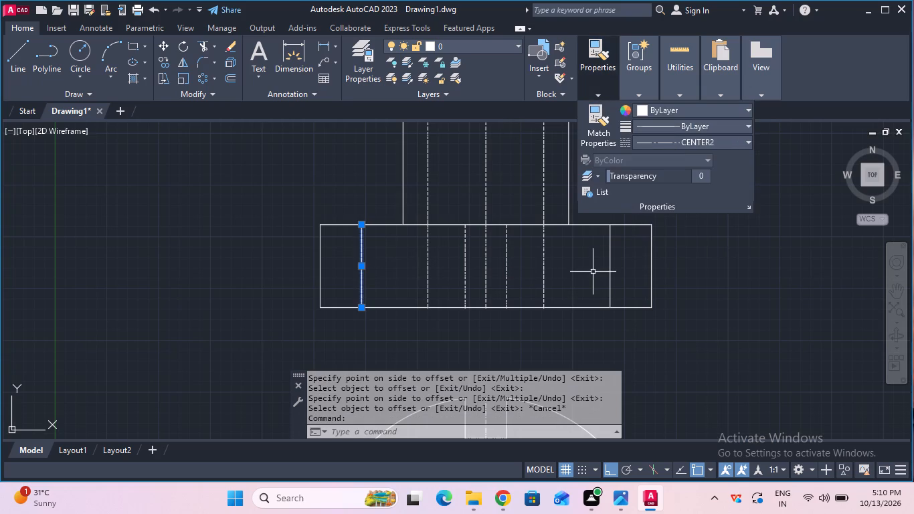
{"action": "left_click", "coordinate": [610, 274]}
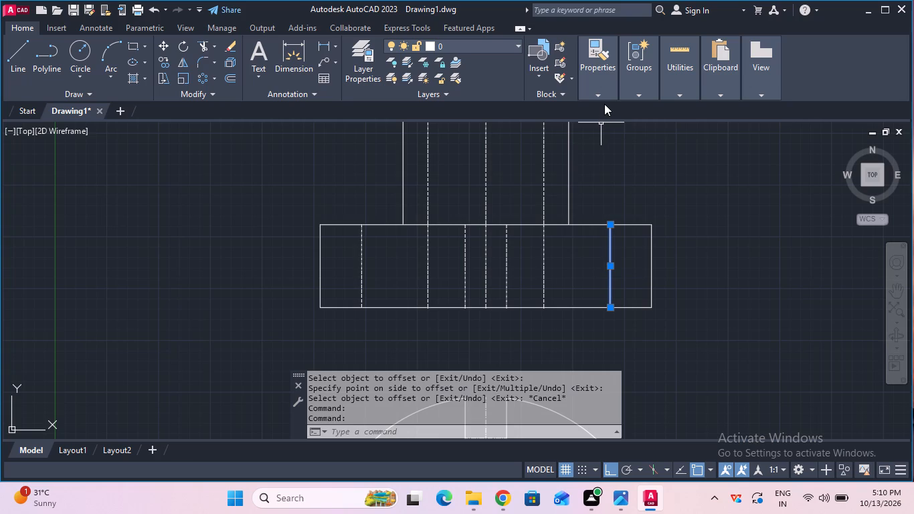
{"action": "double_click", "coordinate": [656, 141]}
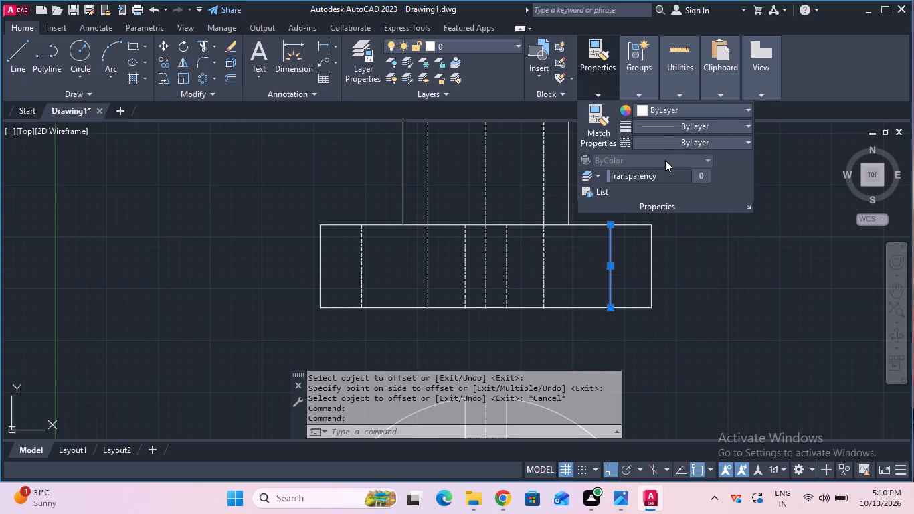
{"action": "left_click", "coordinate": [668, 143]}
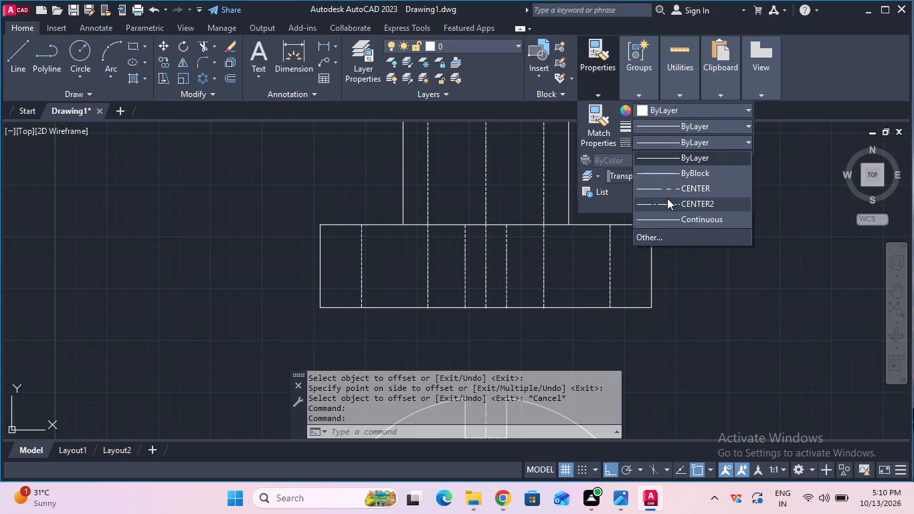
{"action": "left_click", "coordinate": [672, 201]}
{"action": "key", "text": "Escape"}
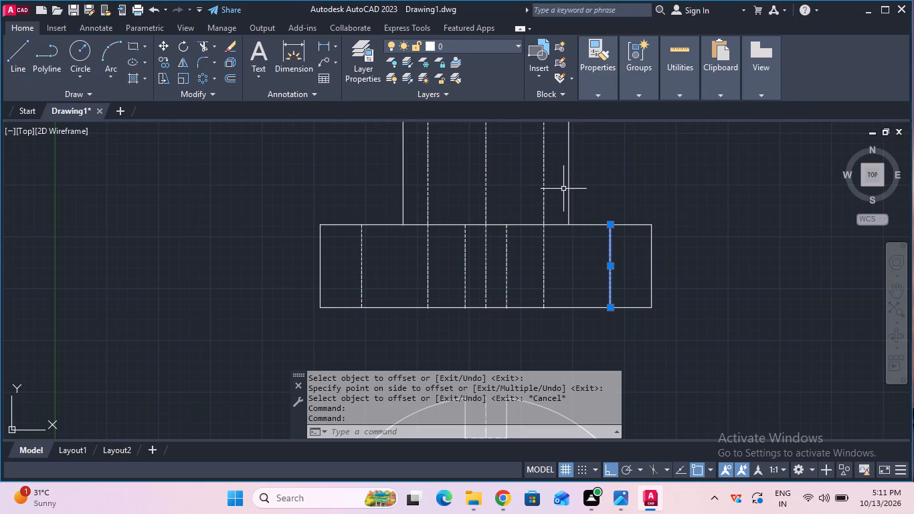
Measure the distance between the two 10 mm offset lines along the base's bottom edge.
{"action": "left_click", "coordinate": [323, 50]}
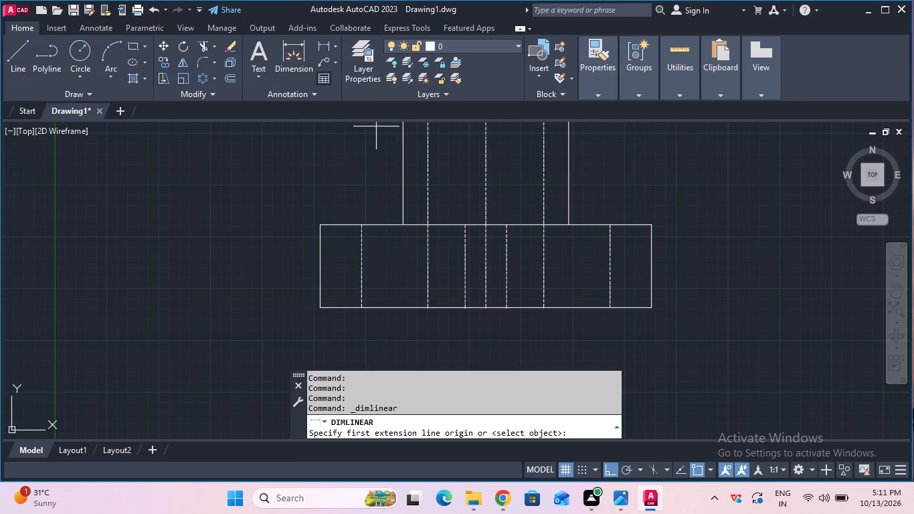
{"action": "left_click", "coordinate": [362, 309]}
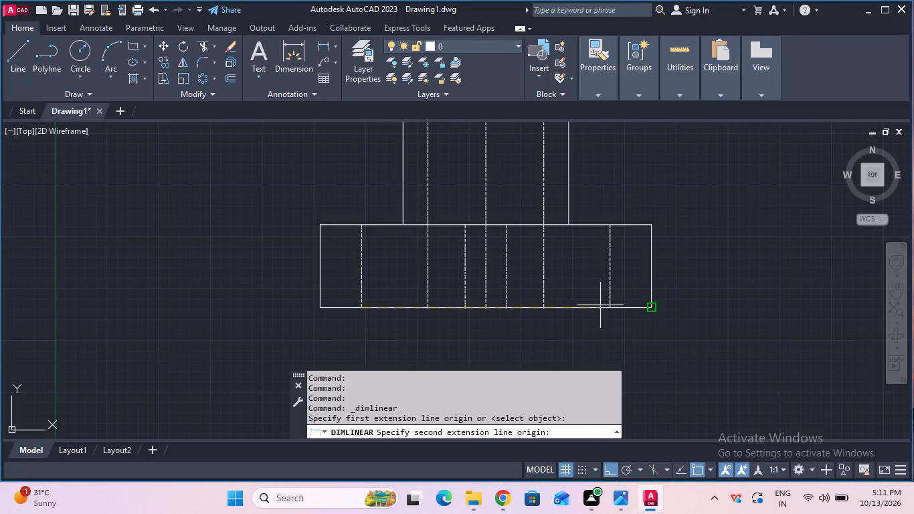
{"action": "left_click", "coordinate": [610, 306]}
{"action": "key", "text": "Escape"}
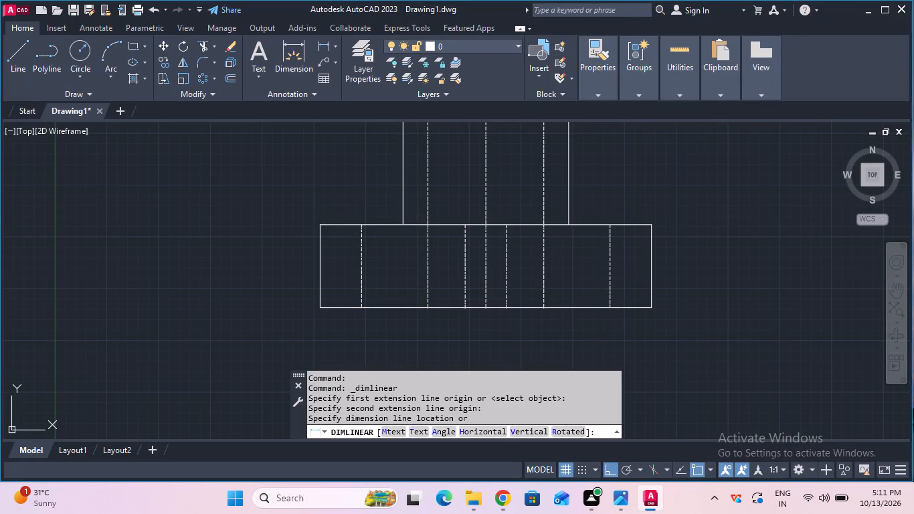
Draw a horizontal line about 31 mm long outward from the lower right corner of the base.
{"action": "scroll", "coordinate": [610, 325], "scroll_direction": "down", "scroll_amount": 2}
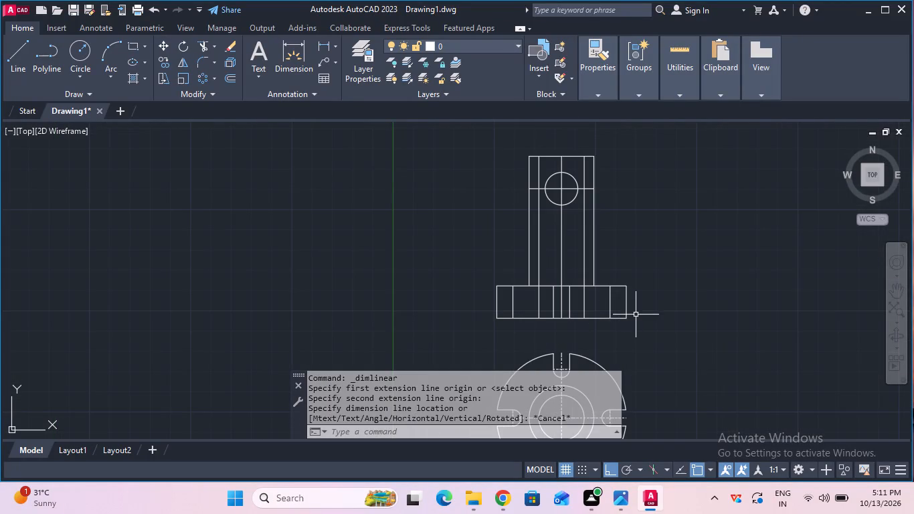
{"action": "middle_click_drag", "start_coordinate": [663, 311], "coordinate": [370, 321]}
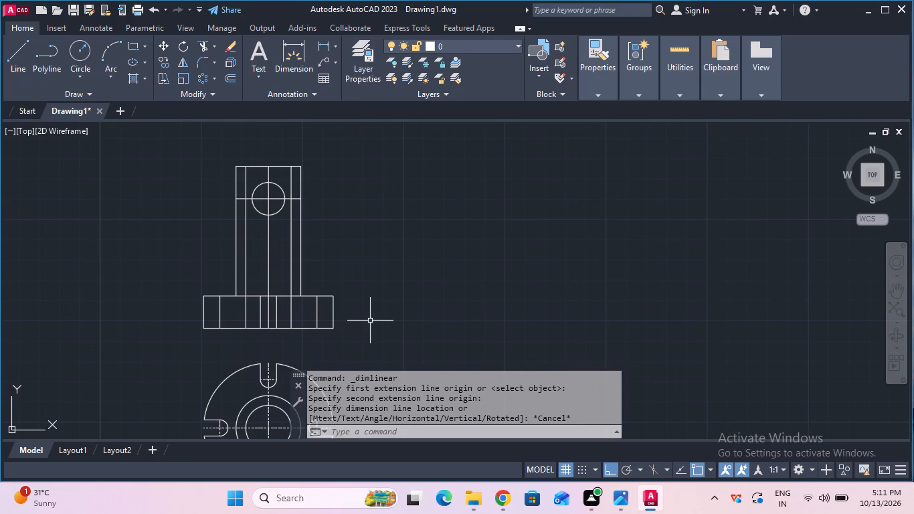
{"action": "left_click", "coordinate": [22, 61]}
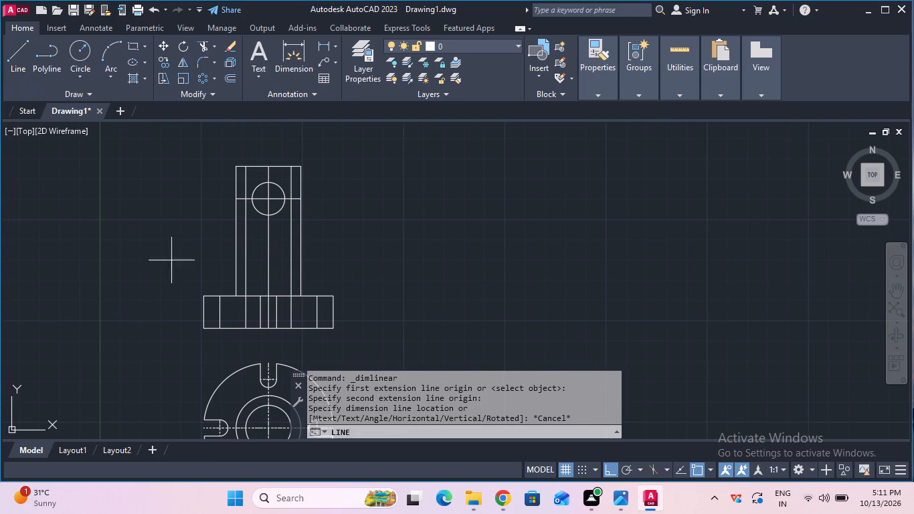
{"action": "left_click_drag", "start_coordinate": [333, 329], "coordinate": [339, 326]}
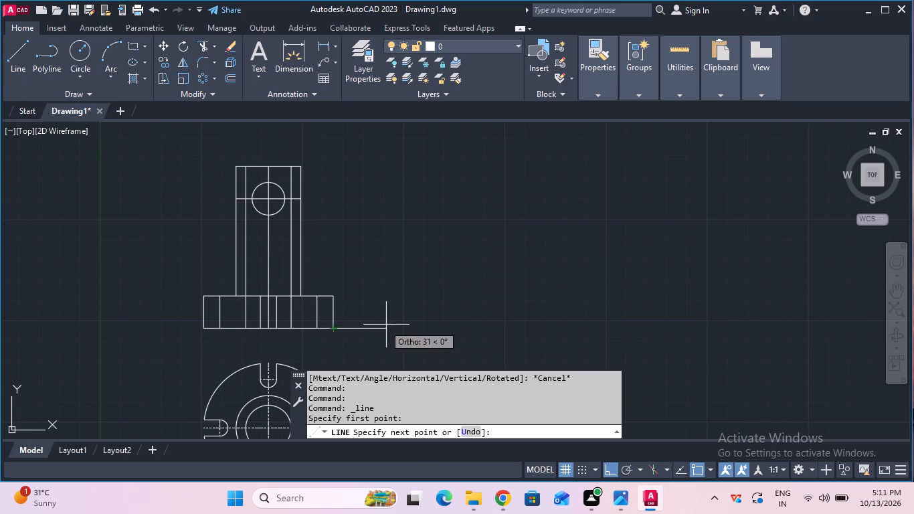
{"action": "left_click", "coordinate": [386, 325]}
{"action": "key", "text": "Escape"}
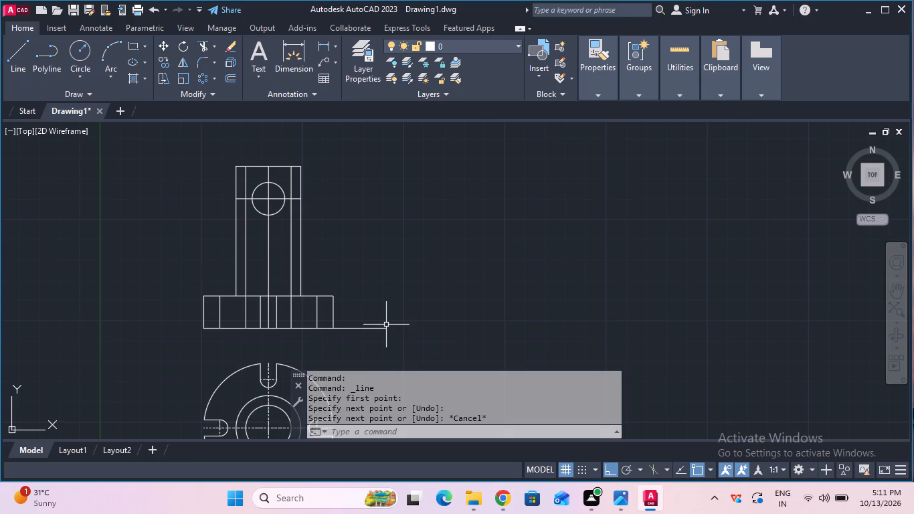
Draw a second base outline, 80 mm wide and 20 mm high, with its lower left corner at the horizontal line's free end.
{"action": "scroll", "coordinate": [387, 325], "scroll_direction": "up", "scroll_amount": 1}
{"action": "left_click", "coordinate": [23, 61]}
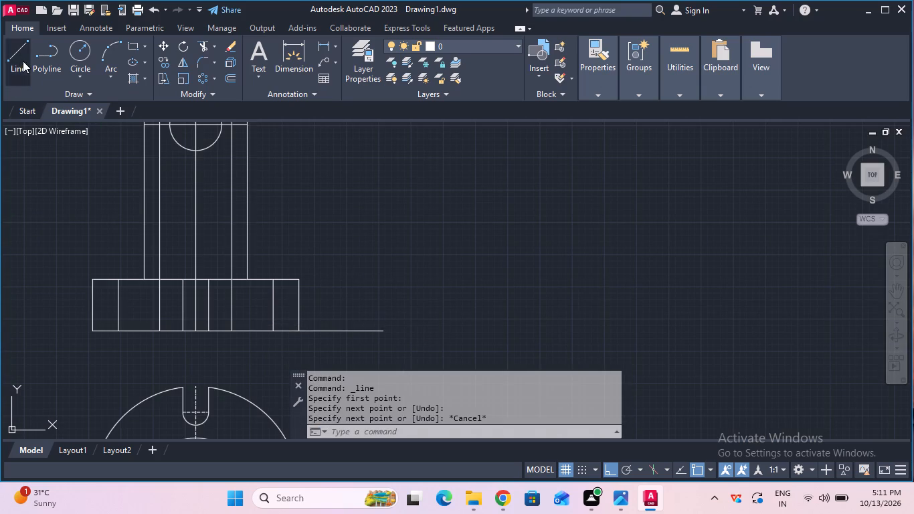
{"action": "left_click", "coordinate": [385, 331]}
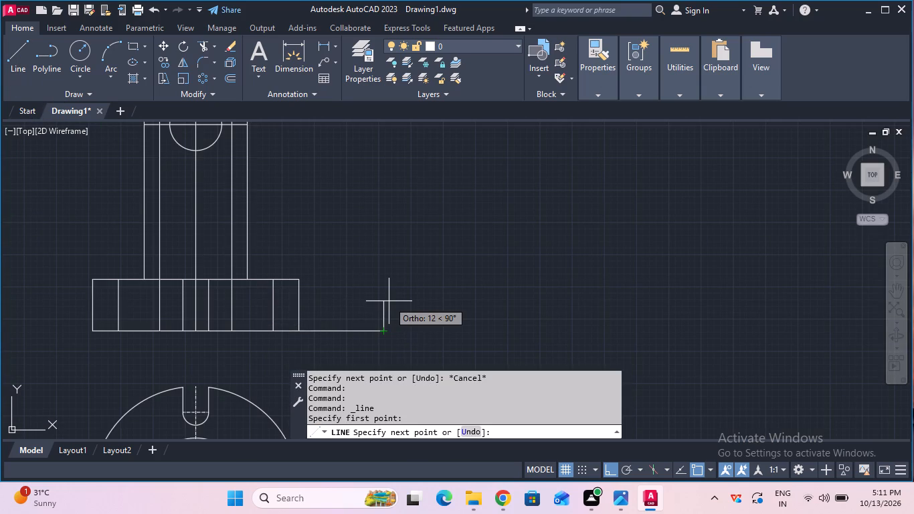
{"action": "type", "text": "20"}
{"action": "key", "text": "Return"}
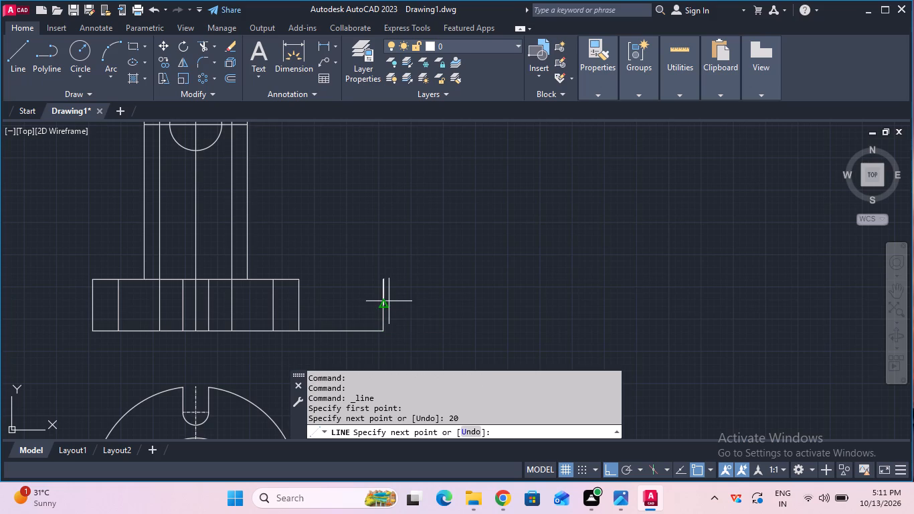
{"action": "key", "text": "Escape"}
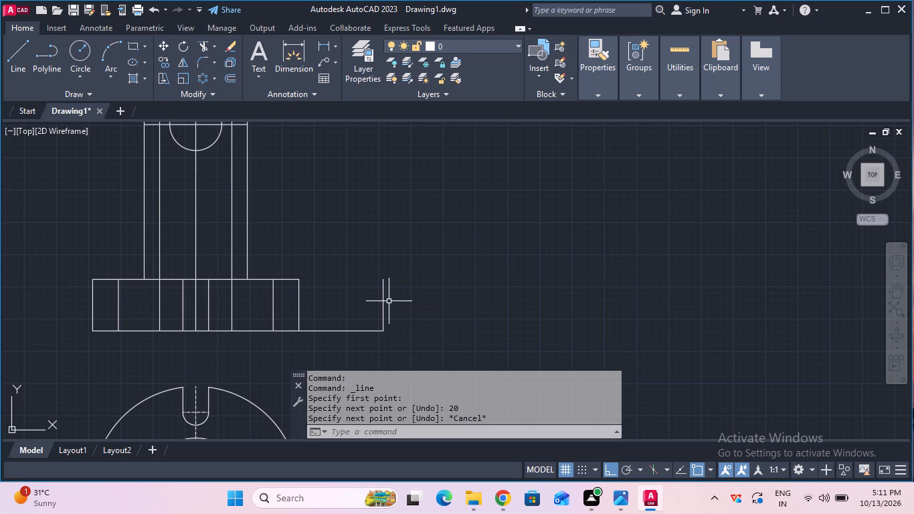
{"action": "left_click", "coordinate": [18, 69]}
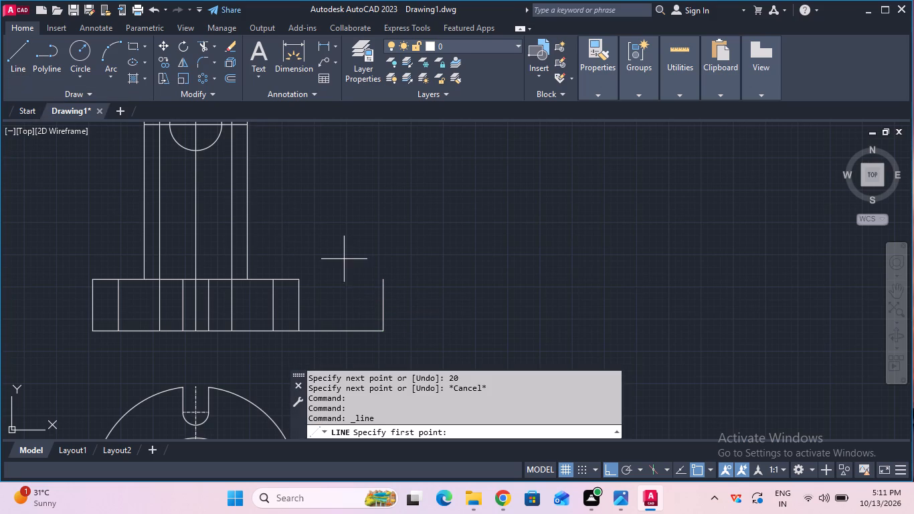
{"action": "left_click_drag", "start_coordinate": [381, 281], "coordinate": [411, 279]}
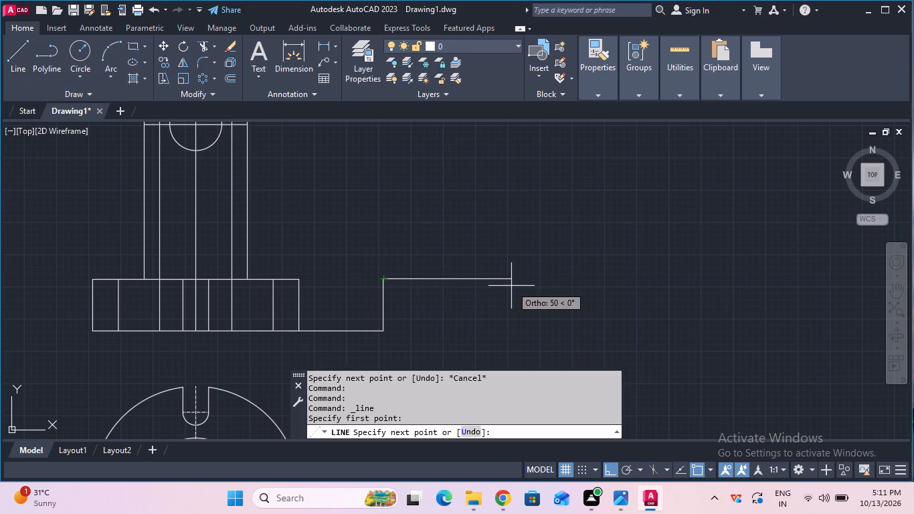
{"action": "type", "text": "80"}
{"action": "key", "text": "Return"}
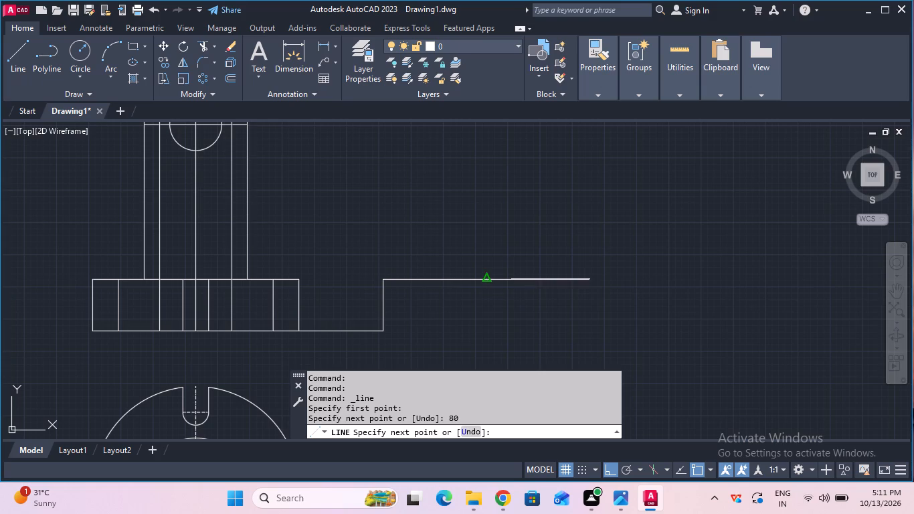
{"action": "type", "text": "20"}
{"action": "key", "text": "Return"}
{"action": "left_click", "coordinate": [389, 331]}
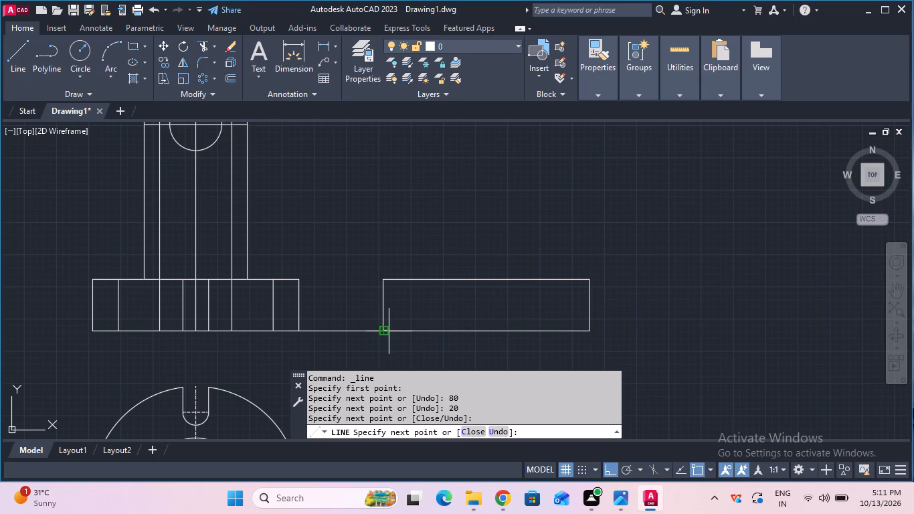
Trim away the horizontal connecting line between the first base and the second base outline.
{"action": "key", "text": "Escape"}
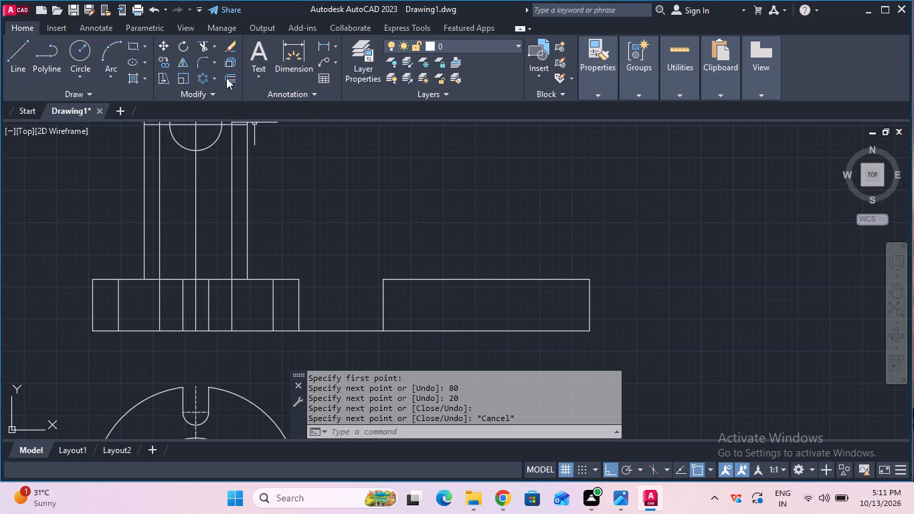
{"action": "left_click", "coordinate": [205, 43]}
{"action": "left_click_drag", "start_coordinate": [302, 175], "coordinate": [302, 176]}
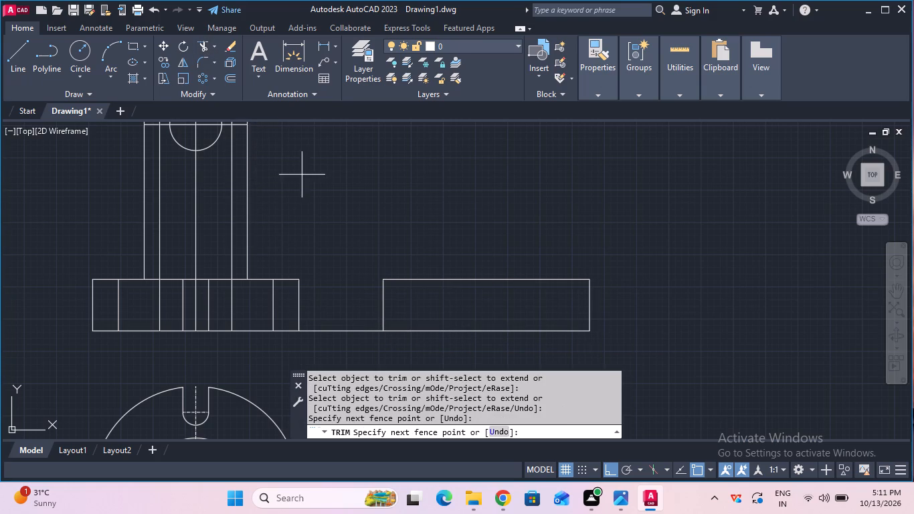
{"action": "left_click_drag", "start_coordinate": [302, 176], "coordinate": [321, 343]}
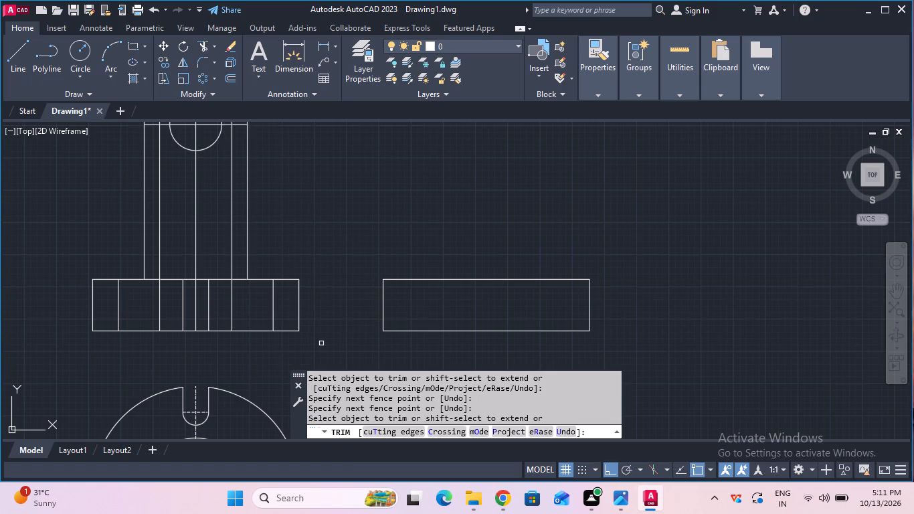
{"action": "key", "text": "Escape"}
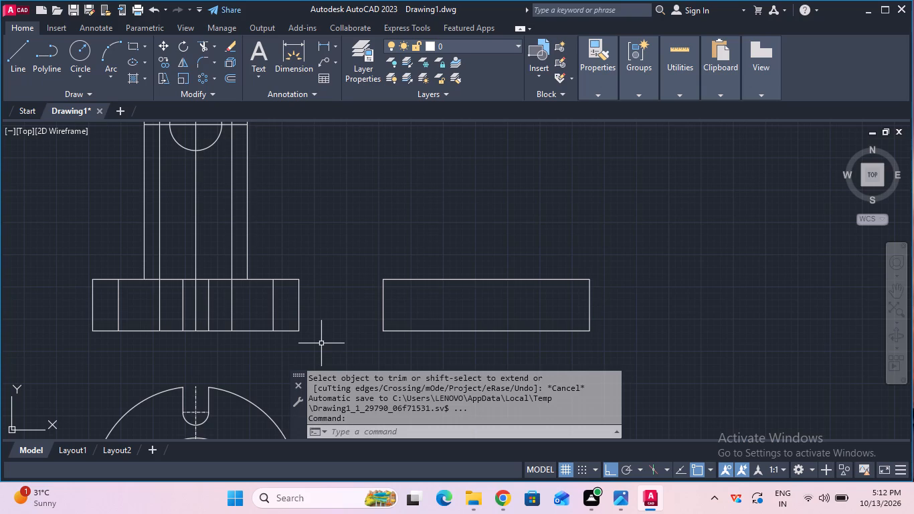
Erase the second base outline, all four lines of the separate rectangle beside the base-and-column view.
{"action": "scroll", "coordinate": [373, 326], "scroll_direction": "down", "scroll_amount": 2}
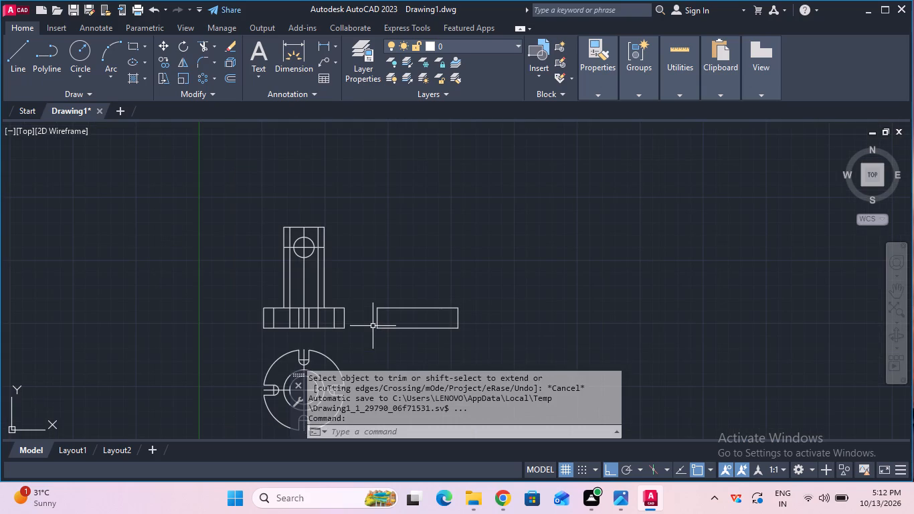
{"action": "scroll", "coordinate": [373, 326], "scroll_direction": "up", "scroll_amount": 1}
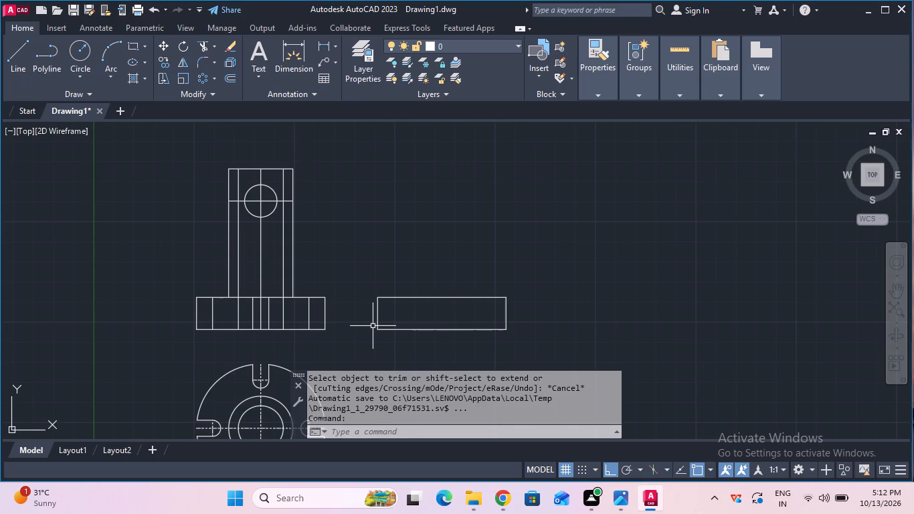
{"action": "left_click", "coordinate": [370, 280]}
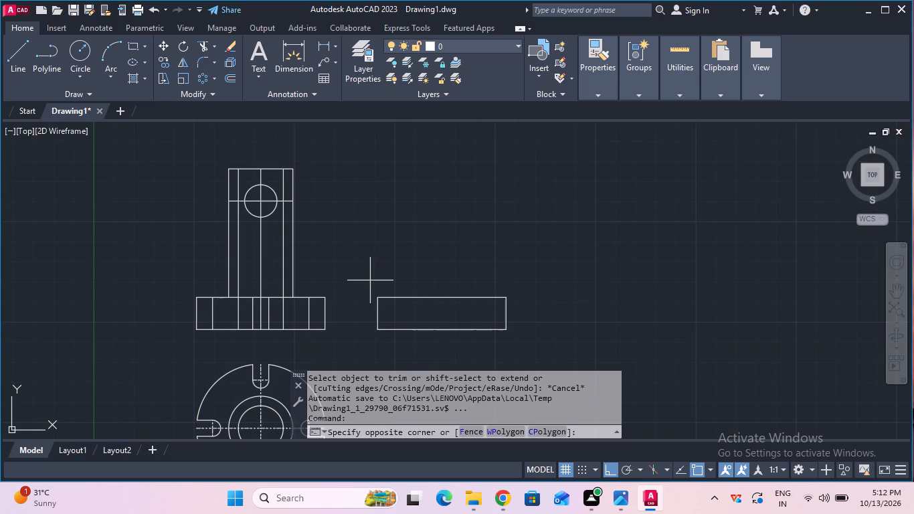
{"action": "left_click", "coordinate": [529, 339]}
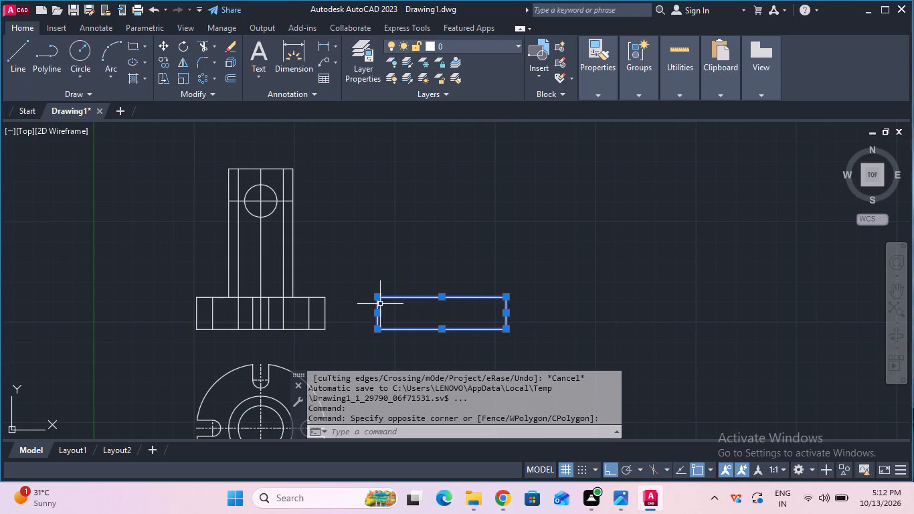
{"action": "key", "text": "Escape"}
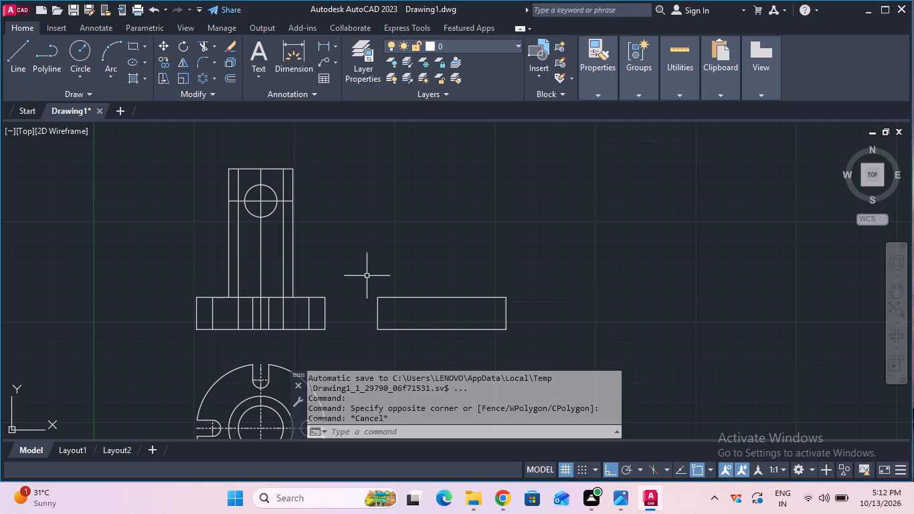
{"action": "double_click", "coordinate": [361, 272]}
{"action": "left_click", "coordinate": [569, 340]}
{"action": "key", "text": "Delete"}
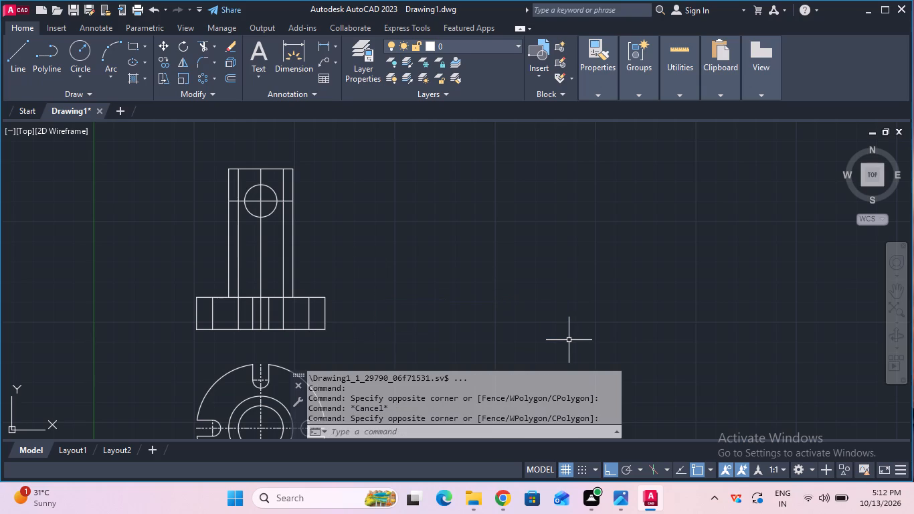
Draw a vertical line about 120 mm long in the empty space to the right of the base-and-column view.
{"action": "left_click", "coordinate": [170, 145]}
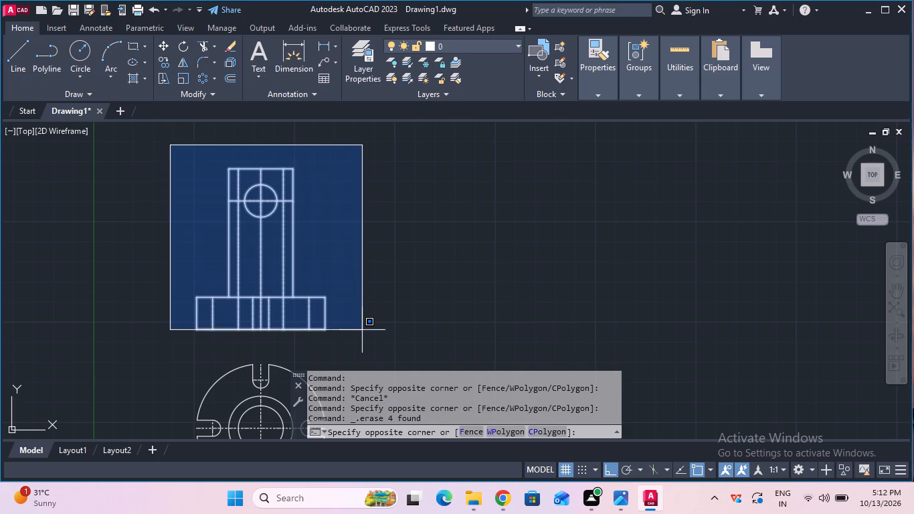
{"action": "key", "text": "Escape"}
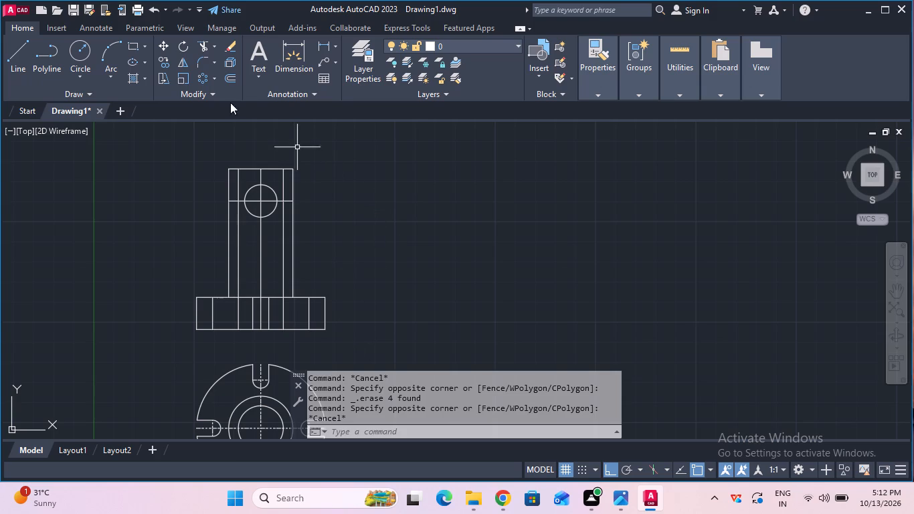
{"action": "double_click", "coordinate": [25, 57]}
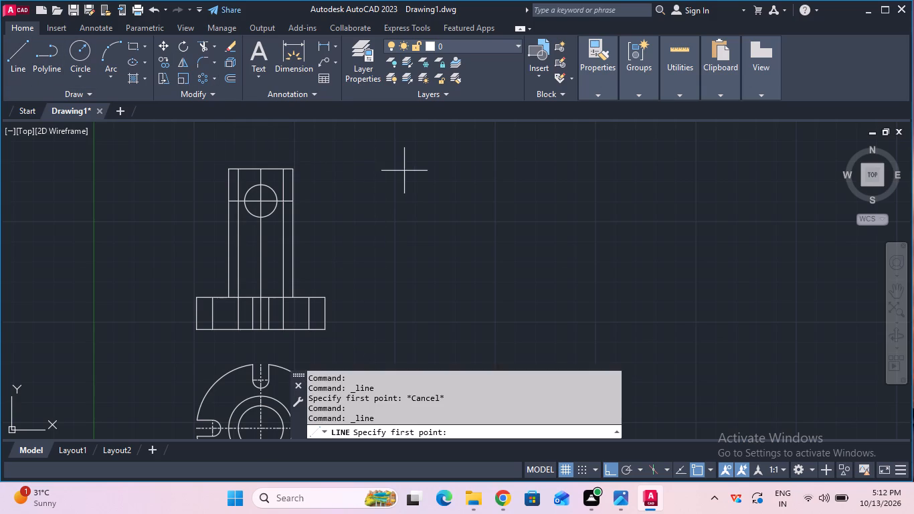
{"action": "left_click", "coordinate": [414, 146]}
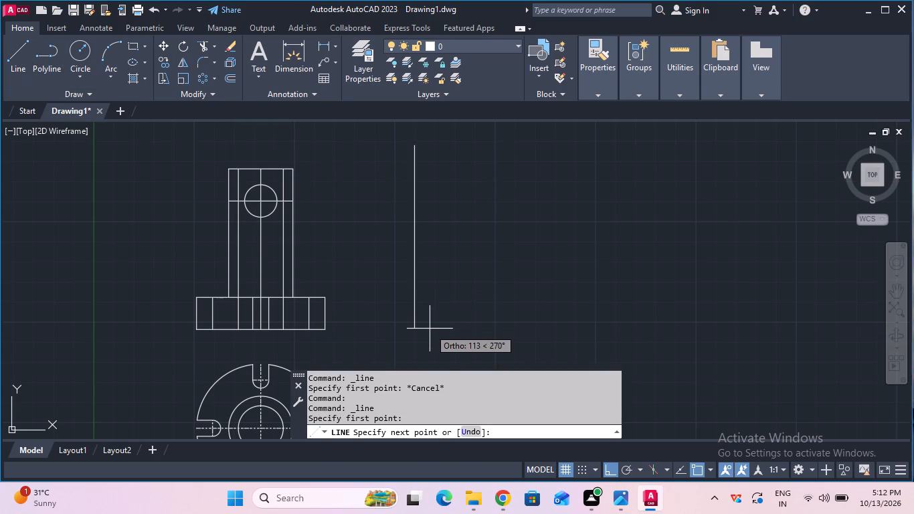
{"action": "left_click", "coordinate": [431, 339]}
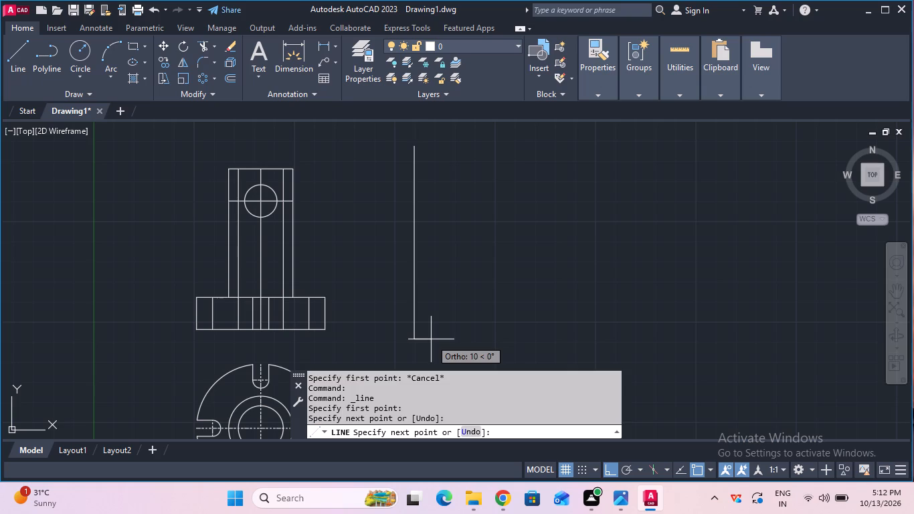
{"action": "key", "text": "Escape"}
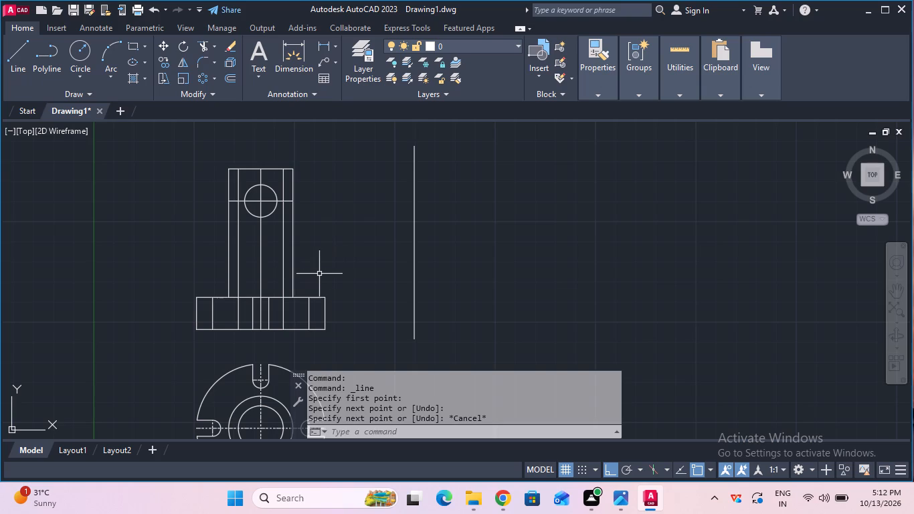
Mirror the whole base-and-column view about the vertical line, keeping the source objects.
{"action": "scroll", "coordinate": [320, 274], "scroll_direction": "down", "scroll_amount": 1}
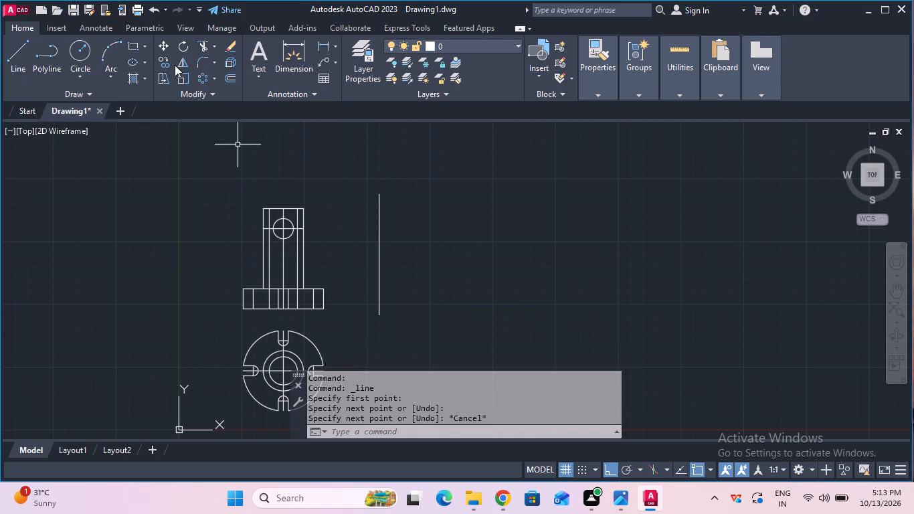
{"action": "left_click", "coordinate": [230, 178]}
{"action": "left_click", "coordinate": [334, 329]}
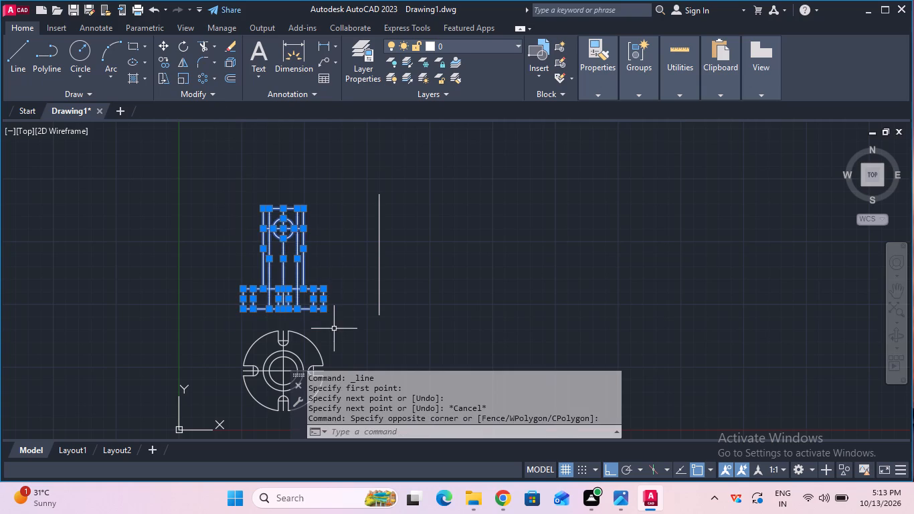
{"action": "left_click", "coordinate": [185, 61]}
{"action": "left_click", "coordinate": [379, 254]}
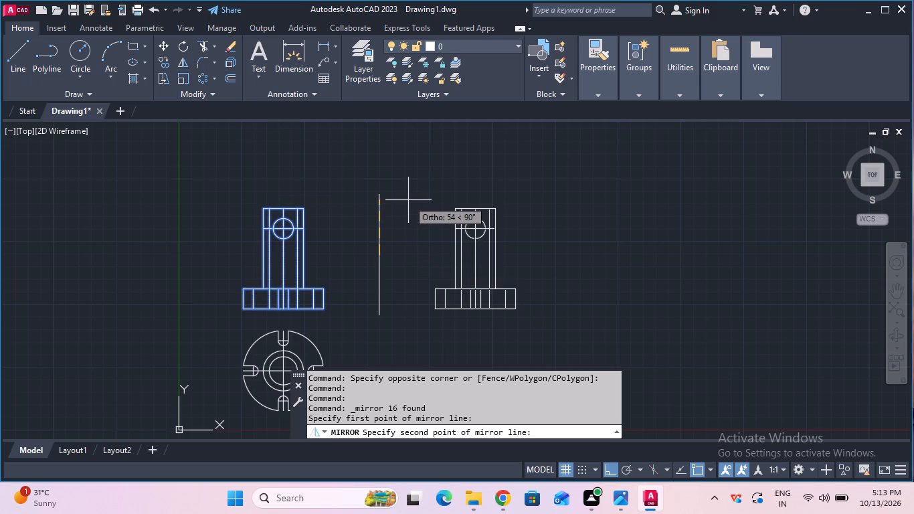
{"action": "left_click", "coordinate": [408, 200]}
{"action": "triple_click", "coordinate": [408, 200]}
{"action": "double_click", "coordinate": [408, 200]}
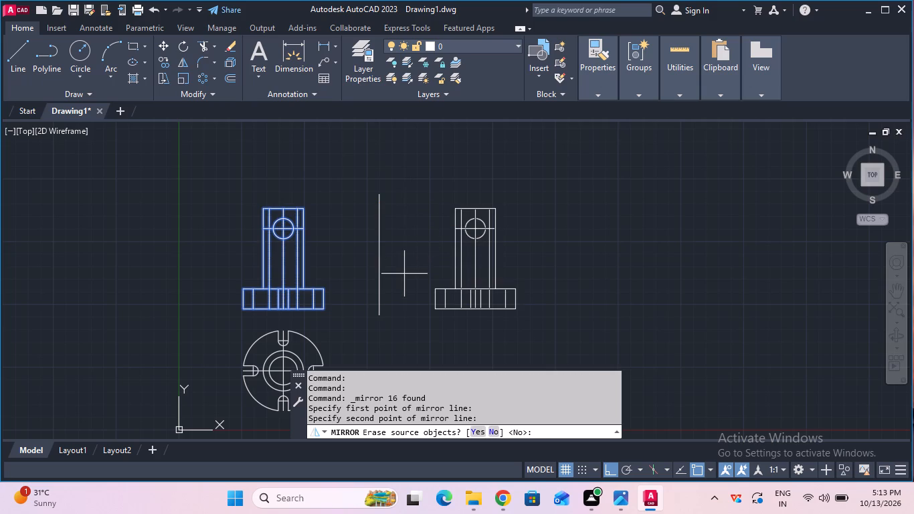
{"action": "key", "text": "Return"}
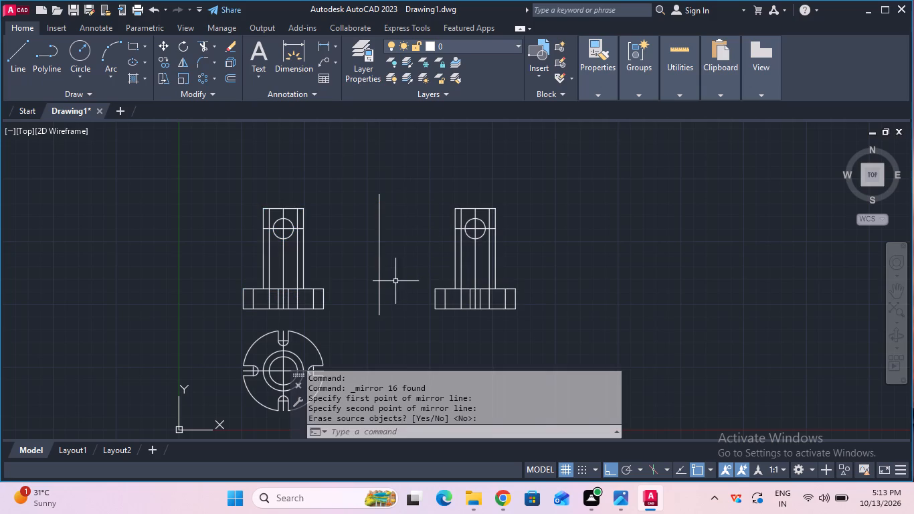
Erase the vertical mirror line between the two base-and-column views.
{"action": "left_click", "coordinate": [379, 290]}
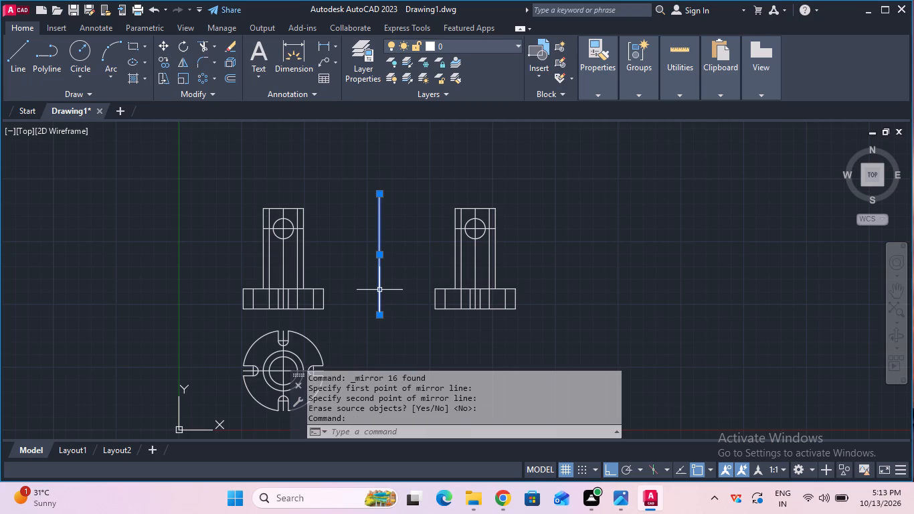
{"action": "key", "text": "Delete"}
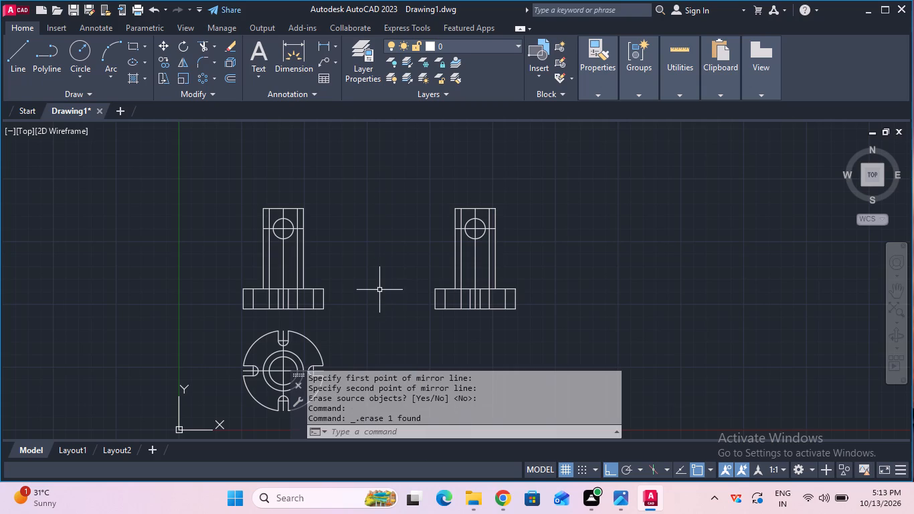
Erase the circle near the column's top in the mirrored view.
{"action": "scroll", "coordinate": [379, 290], "scroll_direction": "up", "scroll_amount": 1}
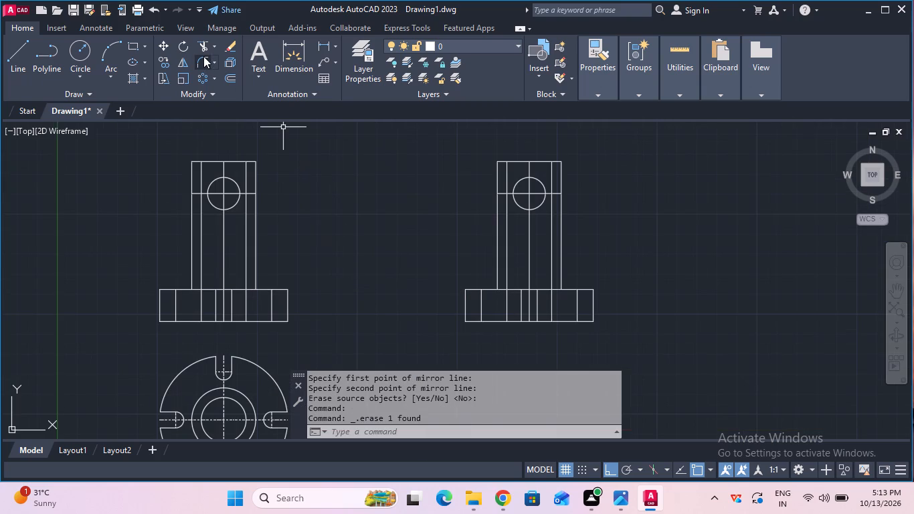
{"action": "left_click", "coordinate": [226, 47]}
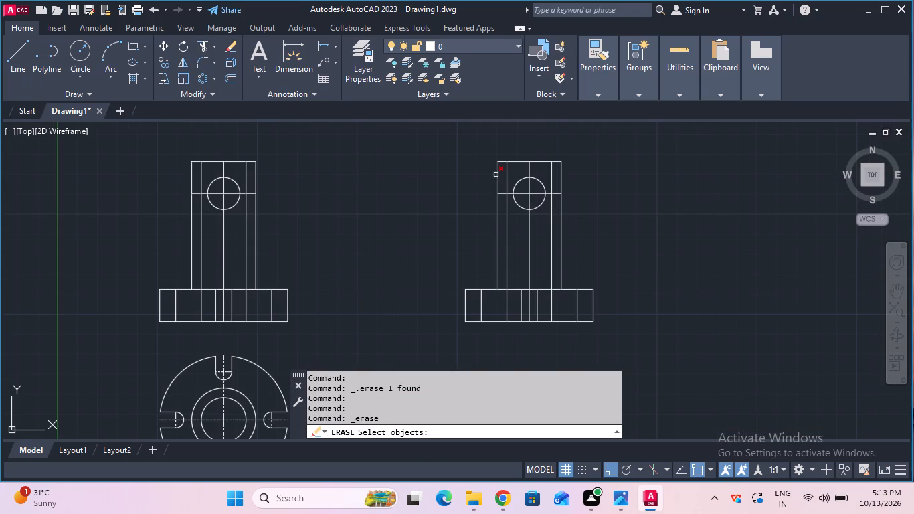
{"action": "left_click", "coordinate": [518, 180]}
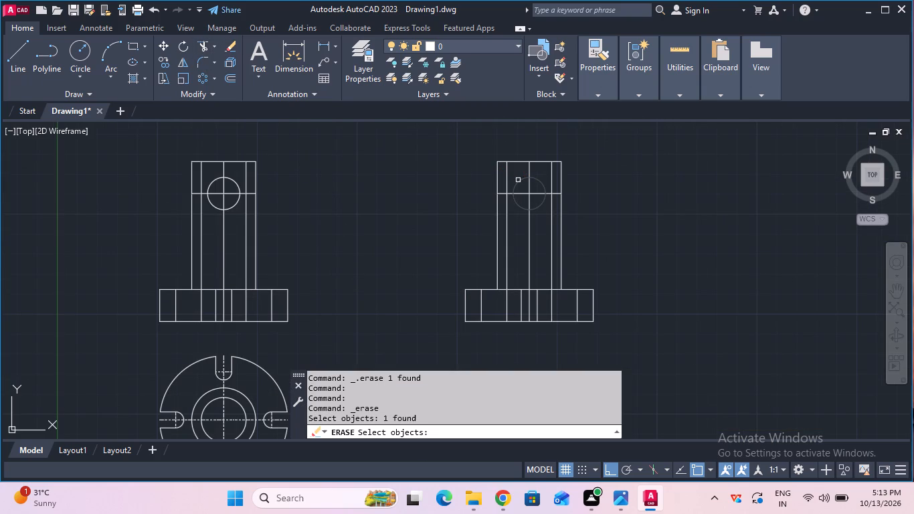
{"action": "key", "text": "Return"}
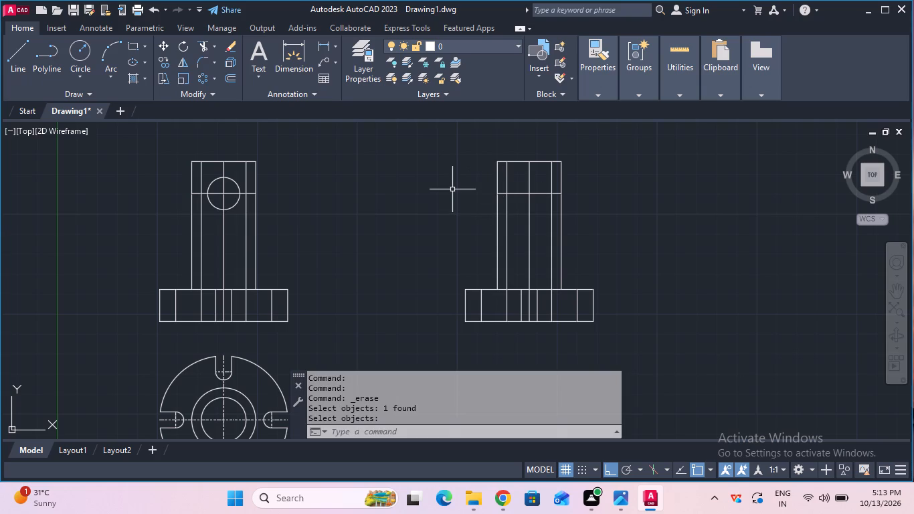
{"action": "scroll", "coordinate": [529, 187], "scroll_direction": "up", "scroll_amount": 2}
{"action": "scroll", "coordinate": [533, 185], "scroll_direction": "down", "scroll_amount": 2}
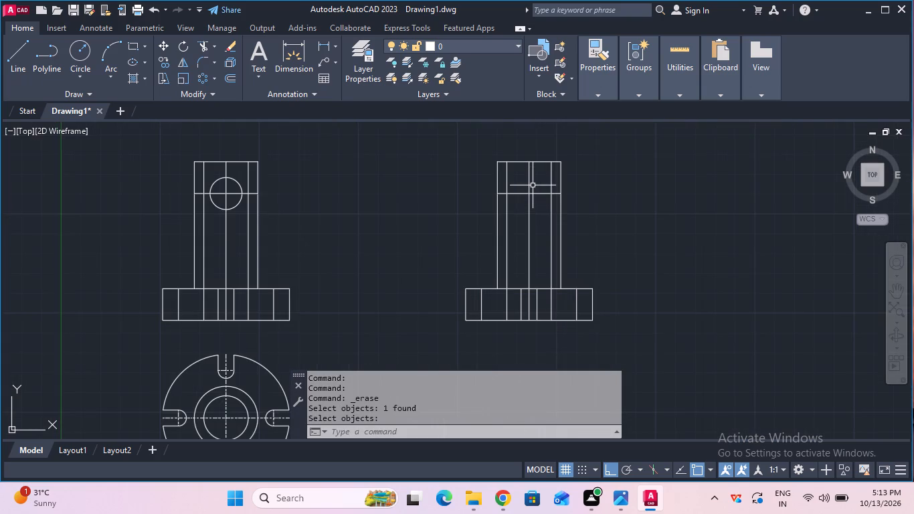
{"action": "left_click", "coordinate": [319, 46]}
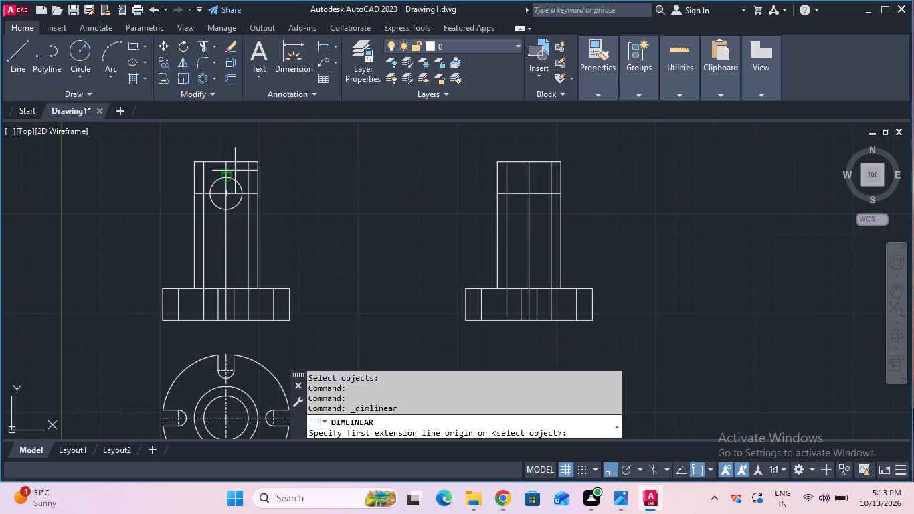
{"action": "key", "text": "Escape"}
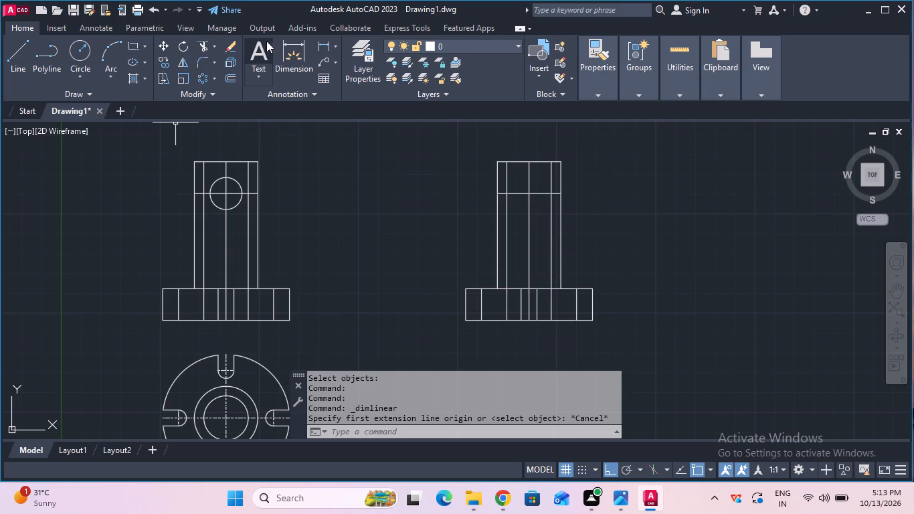
Draw two horizontal CENTER-linetype lines from the circle's top and bottom quadrants to the mirrored column's nearer inner vertical line.
{"action": "left_click", "coordinate": [19, 66]}
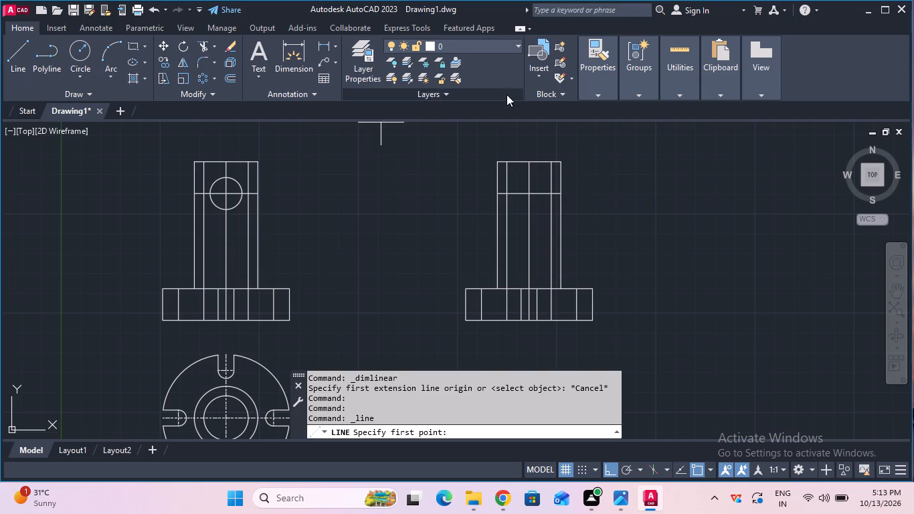
{"action": "left_click", "coordinate": [660, 145]}
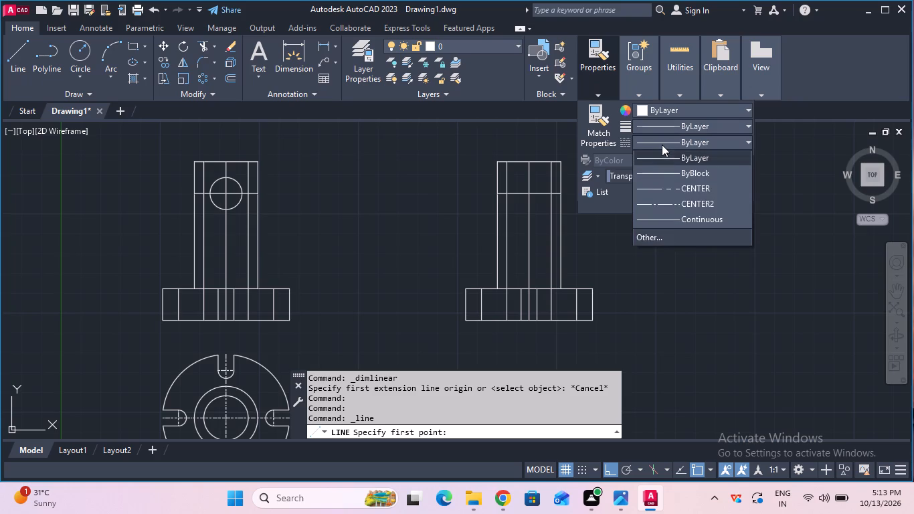
{"action": "left_click", "coordinate": [675, 187]}
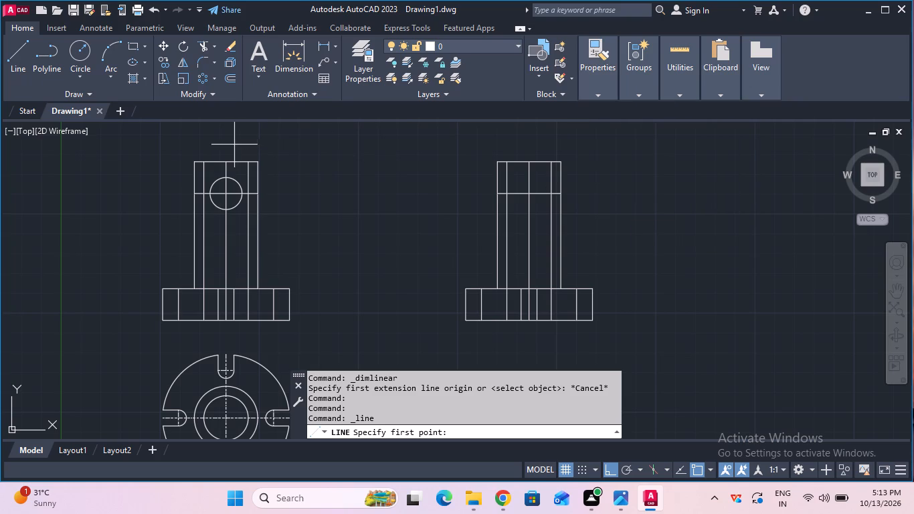
{"action": "scroll", "coordinate": [156, 128], "scroll_direction": "up", "scroll_amount": 1}
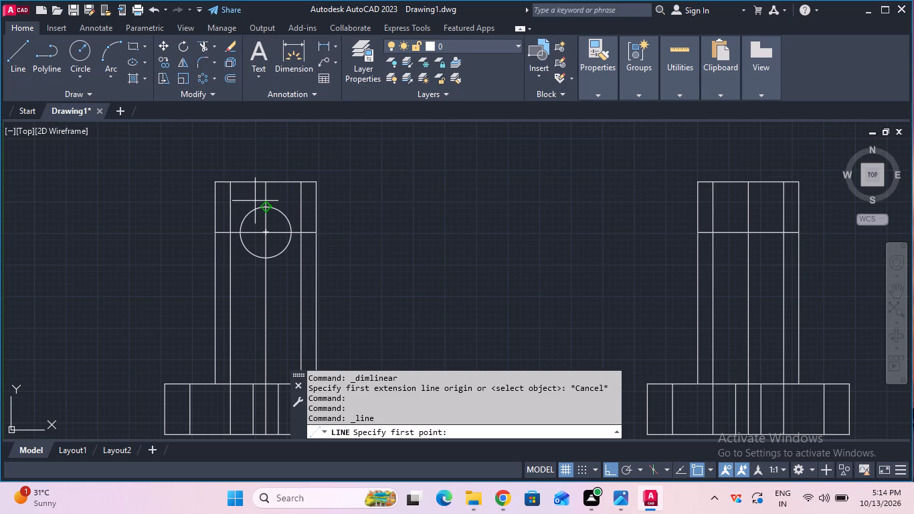
{"action": "left_click", "coordinate": [265, 204]}
{"action": "left_click", "coordinate": [716, 197]}
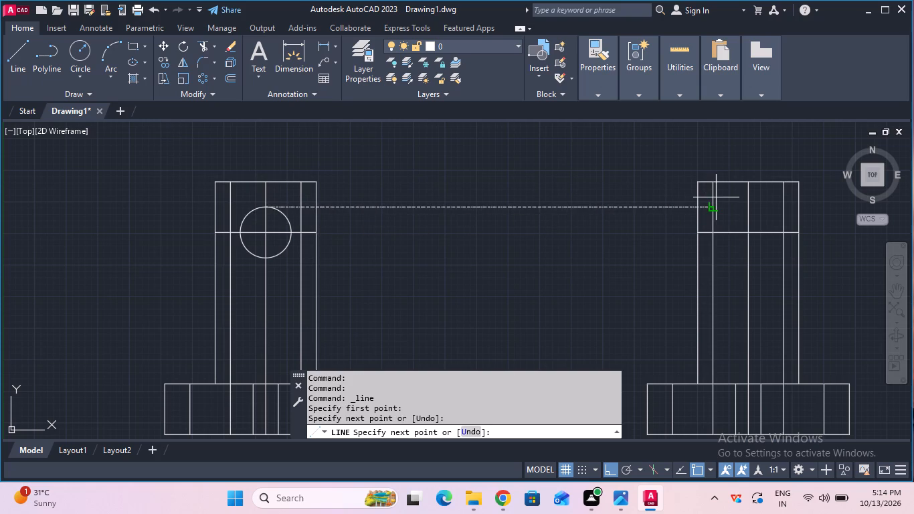
{"action": "key", "text": "Escape"}
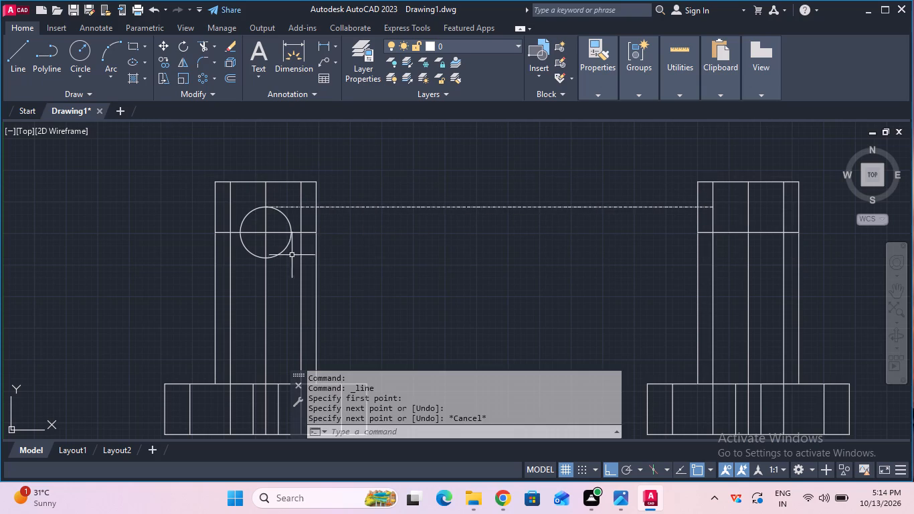
{"action": "left_click", "coordinate": [29, 48]}
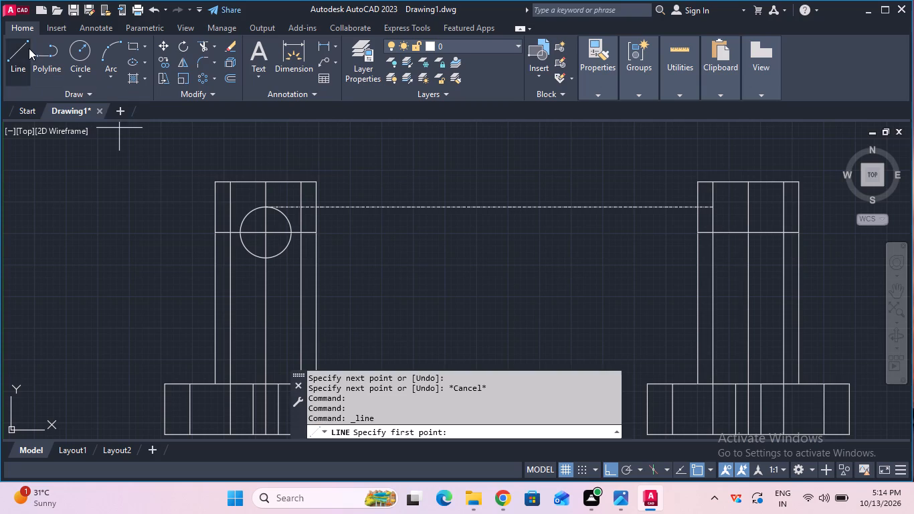
{"action": "left_click", "coordinate": [268, 262]}
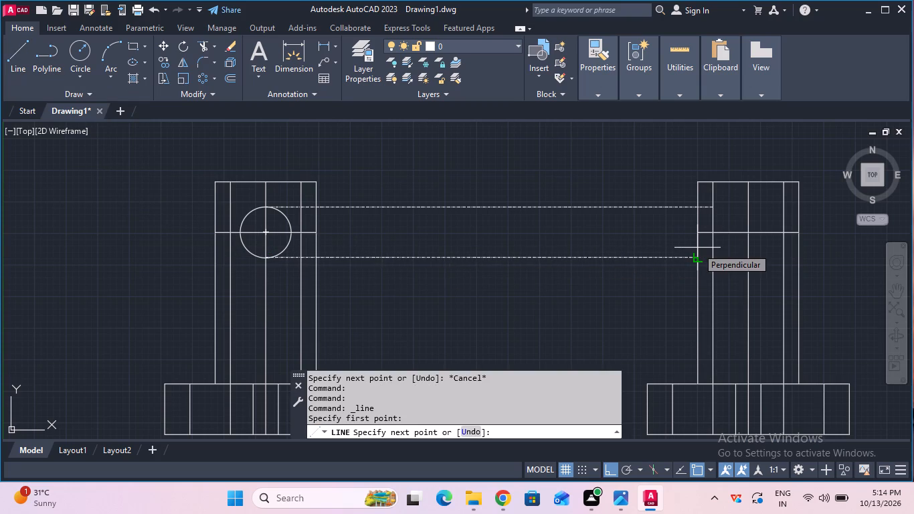
{"action": "left_click", "coordinate": [715, 252]}
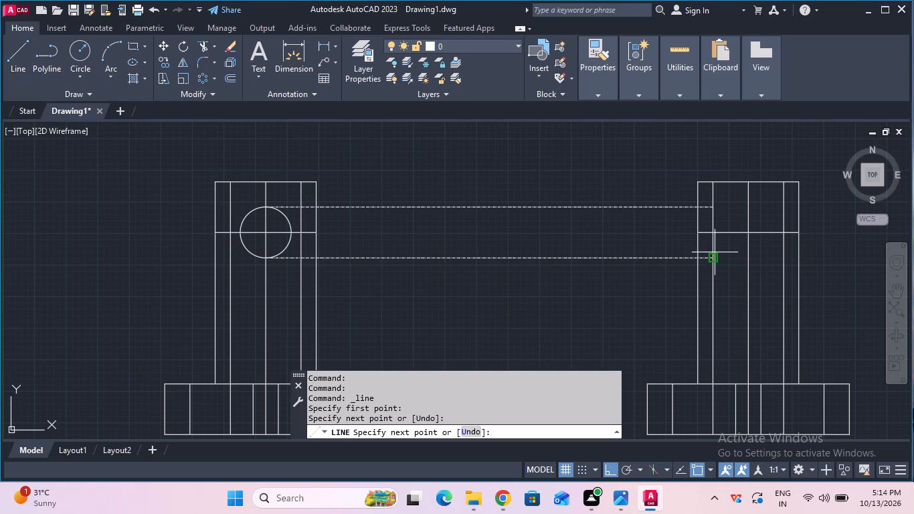
{"action": "key", "text": "Escape"}
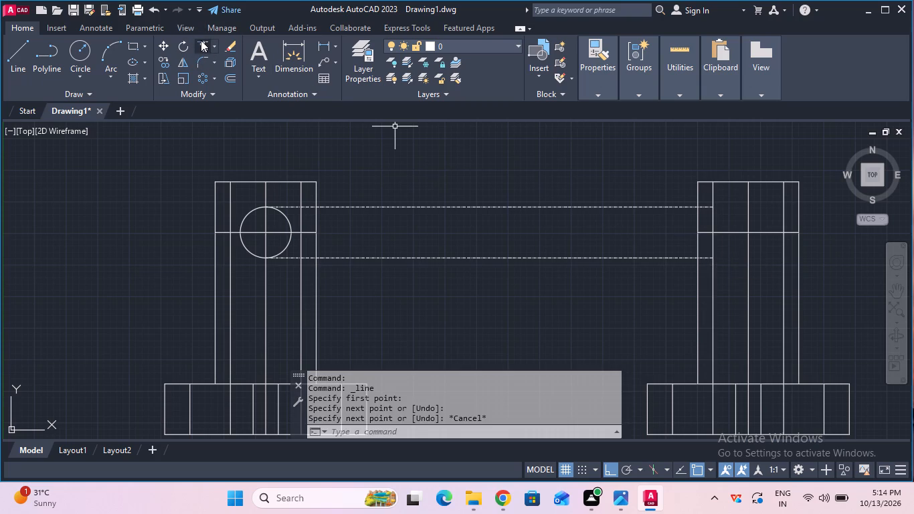
Trim away the portions of both projection lines lying between the two base-and-column views.
{"action": "left_click", "coordinate": [201, 40]}
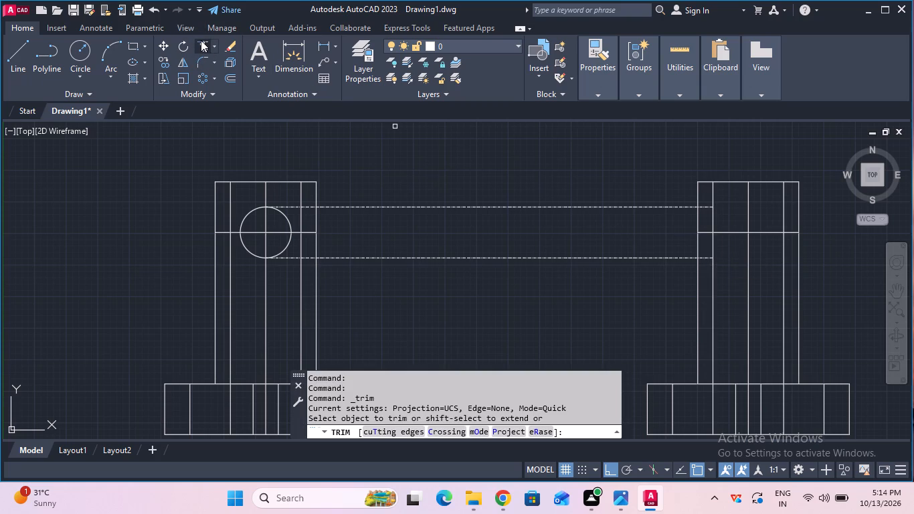
{"action": "left_click_drag", "start_coordinate": [382, 148], "coordinate": [427, 242]}
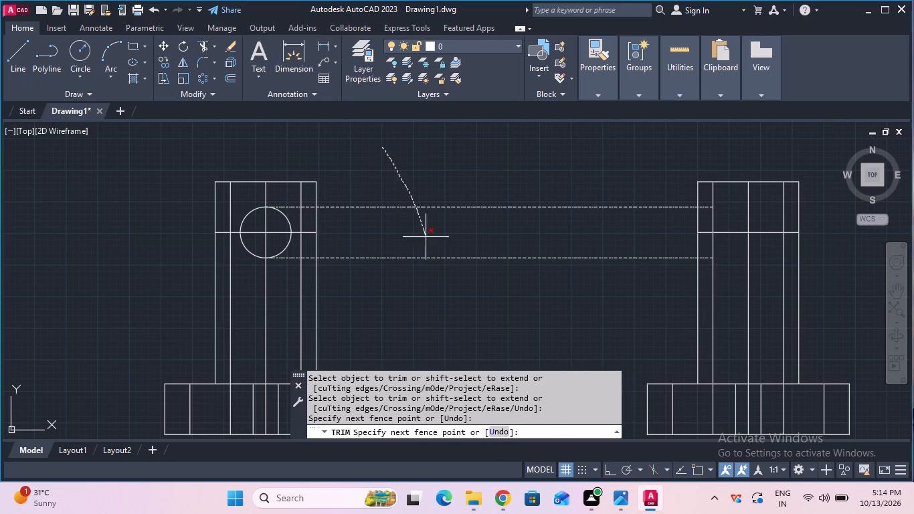
{"action": "left_click_drag", "start_coordinate": [427, 242], "coordinate": [438, 272]}
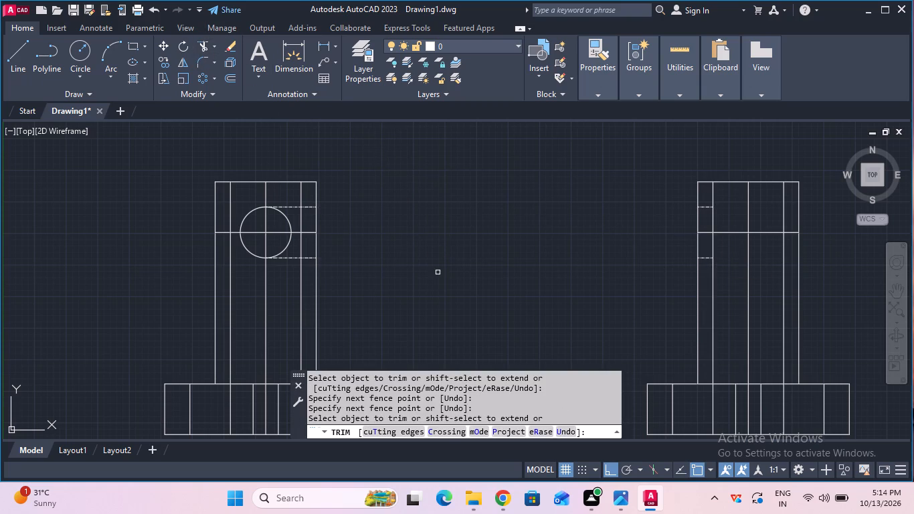
{"action": "key", "text": "Escape"}
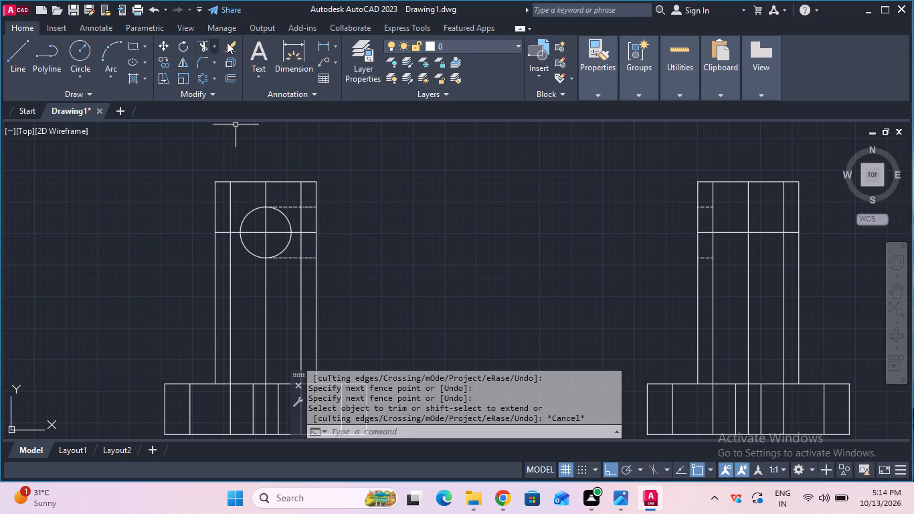
Erase the two leftover projection-line pieces beside the circle in the original base-and-column view.
{"action": "left_click", "coordinate": [229, 43]}
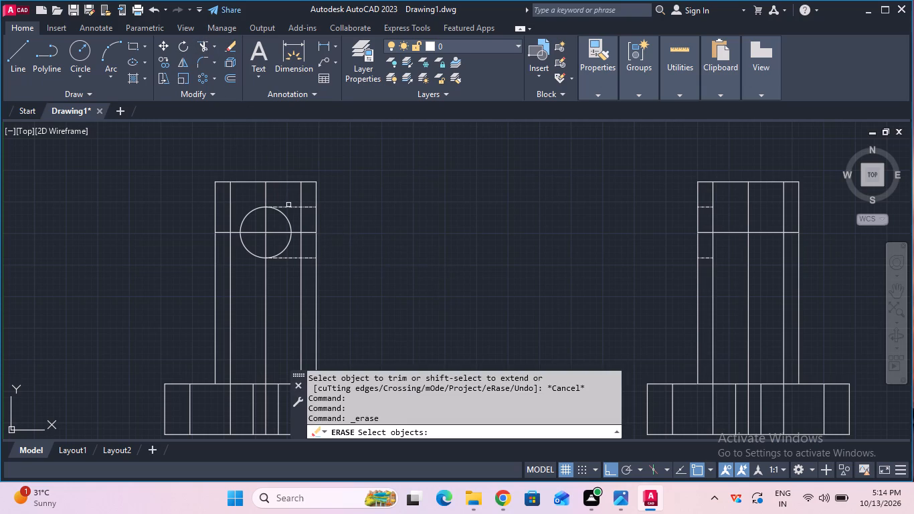
{"action": "left_click", "coordinate": [288, 208]}
{"action": "key", "text": "Return"}
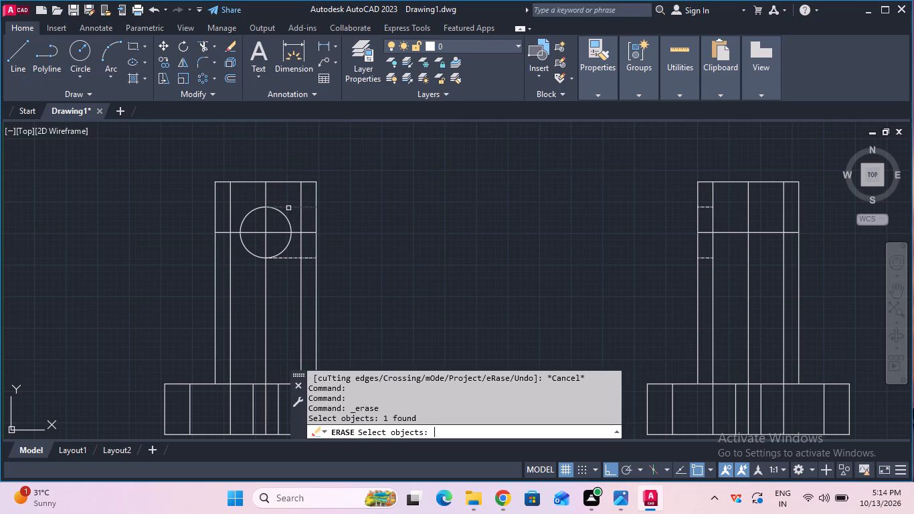
{"action": "left_click", "coordinate": [226, 50]}
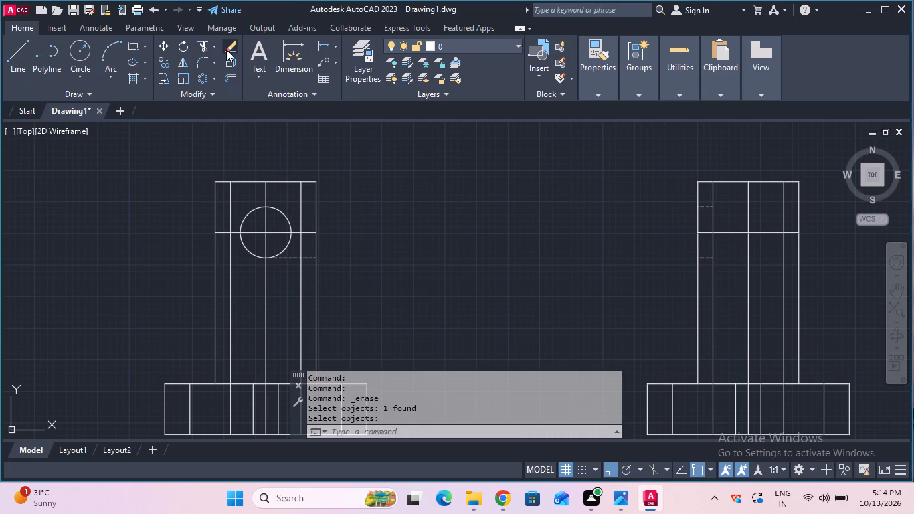
{"action": "left_click", "coordinate": [292, 257]}
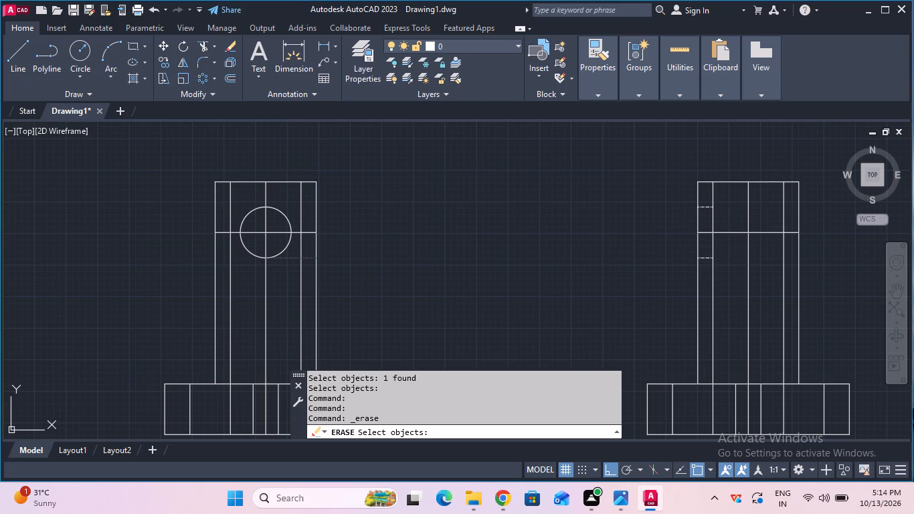
{"action": "key", "text": "Return"}
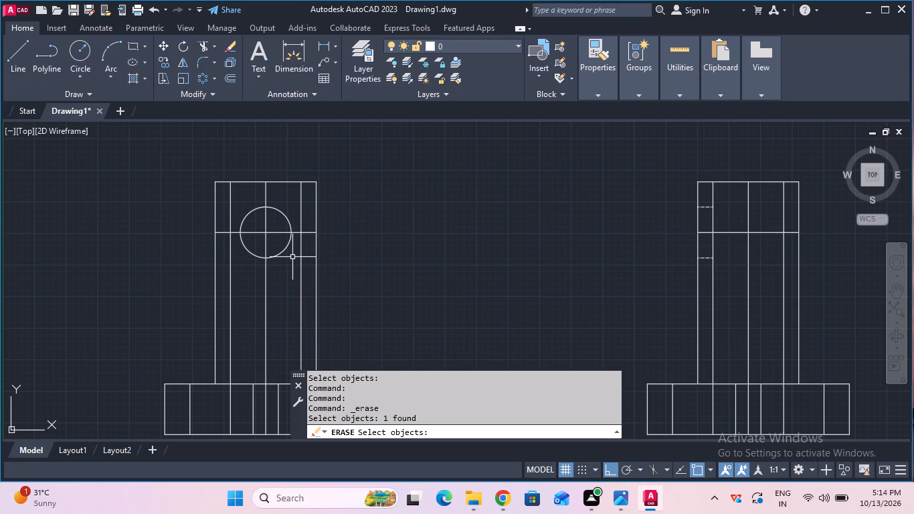
Extend both short centre-style lines in the mirrored view across the column to its far outer edge.
{"action": "left_click", "coordinate": [212, 42]}
{"action": "left_click", "coordinate": [224, 86]}
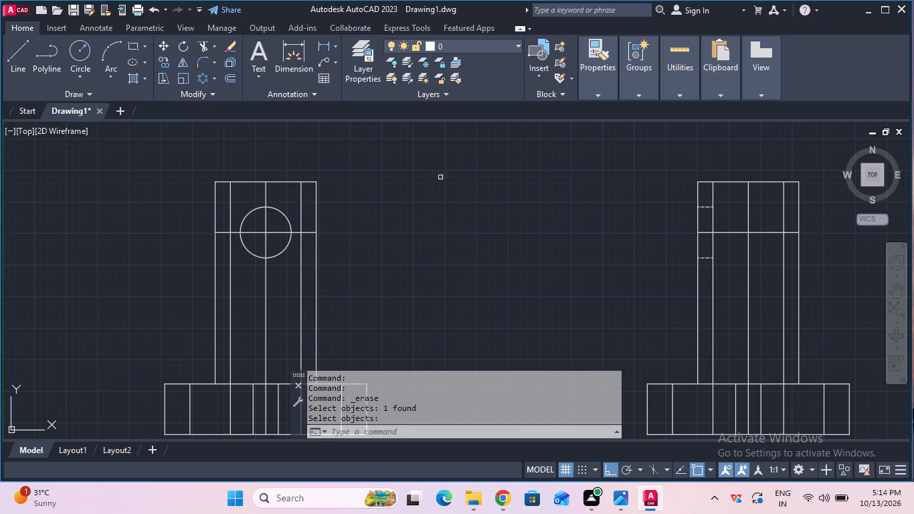
{"action": "left_click", "coordinate": [709, 209]}
{"action": "left_click", "coordinate": [724, 208]}
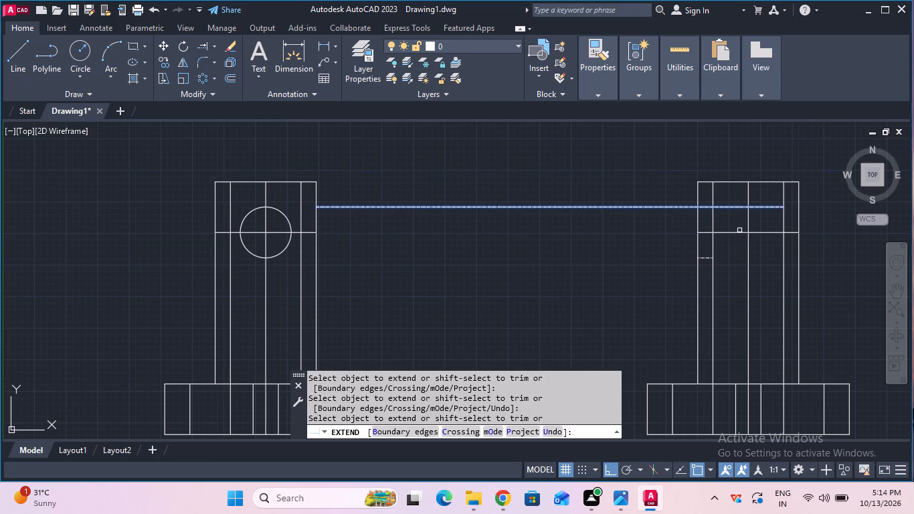
{"action": "left_click", "coordinate": [765, 209]}
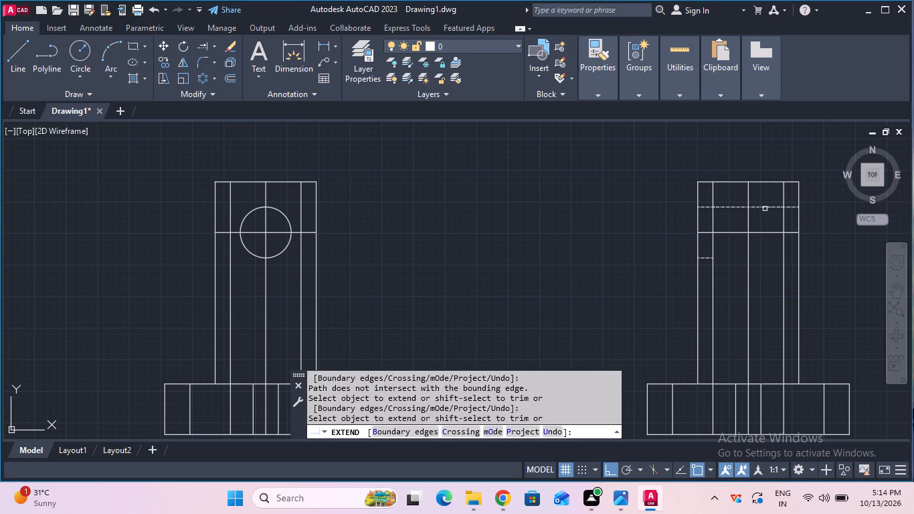
{"action": "left_click", "coordinate": [708, 260]}
{"action": "left_click", "coordinate": [738, 260]}
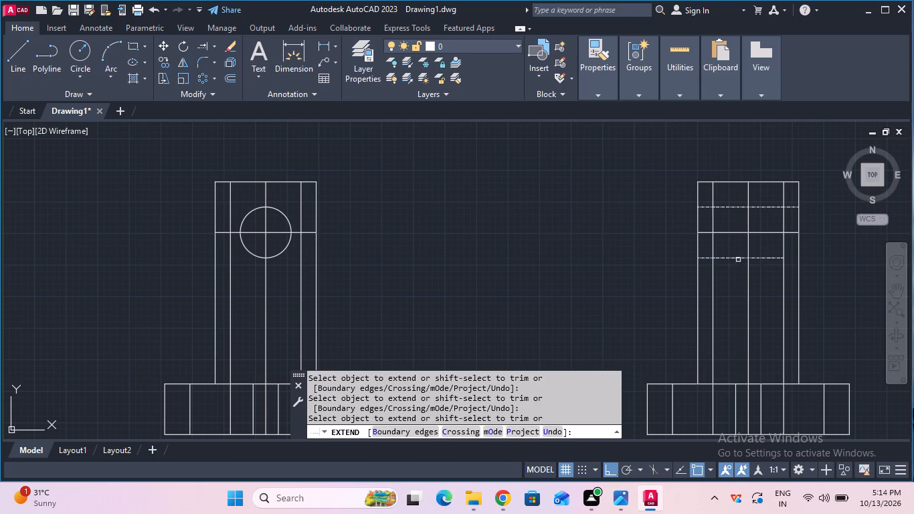
{"action": "left_click", "coordinate": [757, 256]}
{"action": "key", "text": "Escape"}
Trim both centre-style lines between the mirrored column's inner vertical lines, leaving short pieces at each outer wall.
{"action": "left_click", "coordinate": [209, 46]}
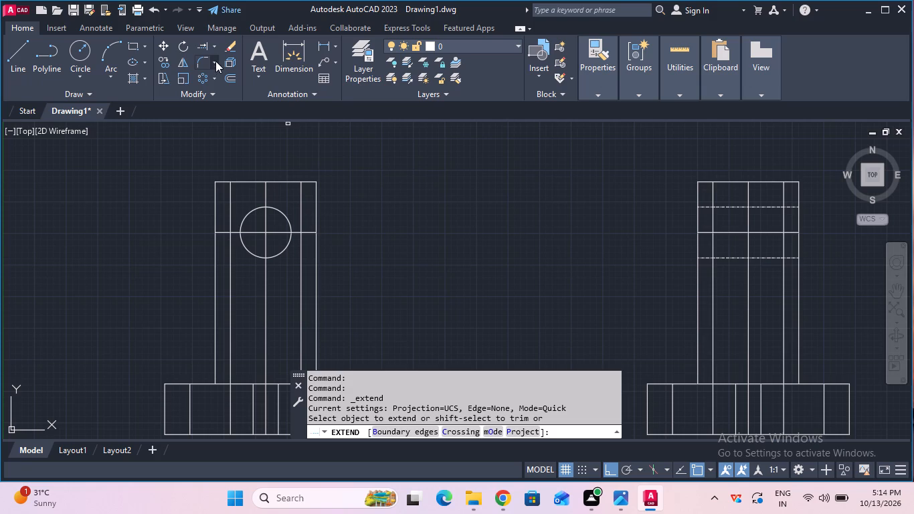
{"action": "left_click", "coordinate": [215, 47]}
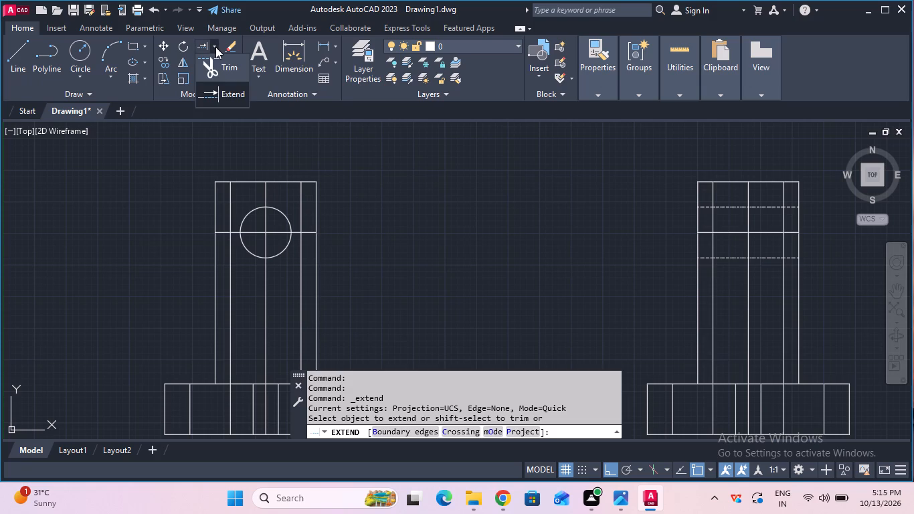
{"action": "left_click", "coordinate": [231, 64]}
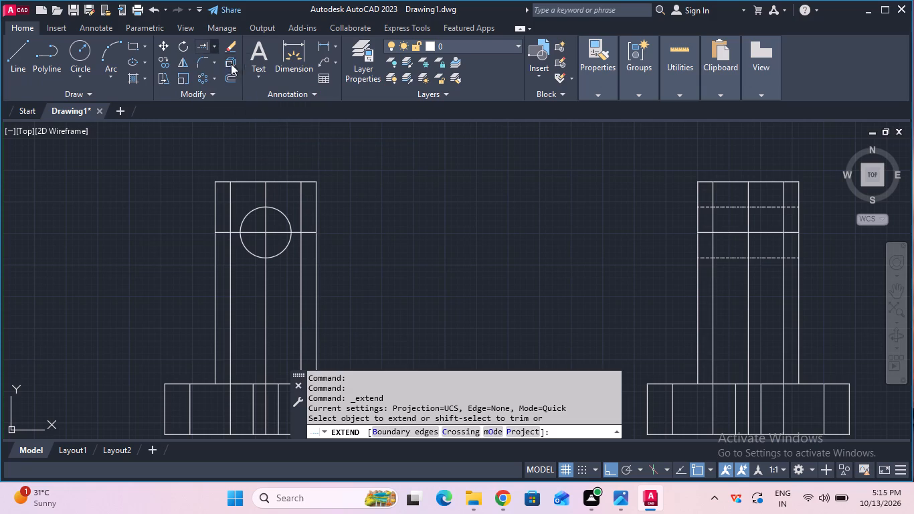
{"action": "left_click", "coordinate": [730, 206]}
{"action": "left_click", "coordinate": [758, 206]}
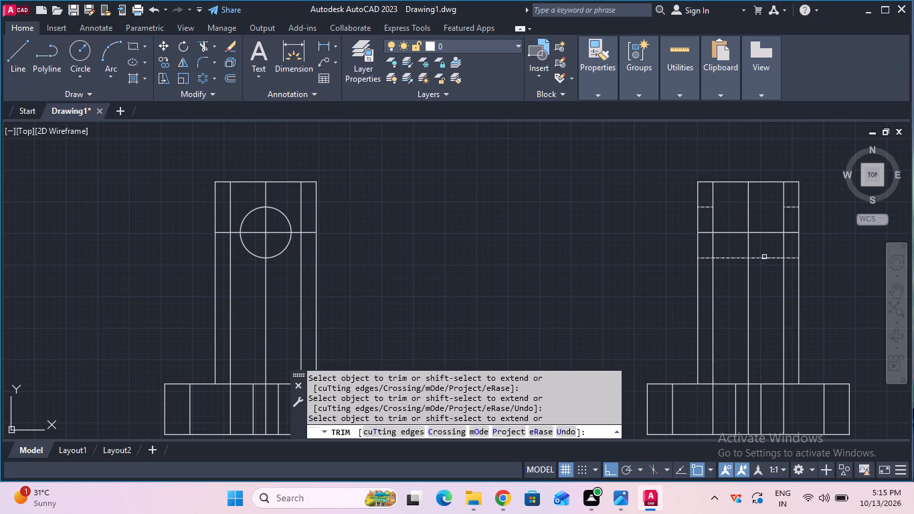
{"action": "left_click", "coordinate": [764, 258]}
{"action": "left_click", "coordinate": [733, 260]}
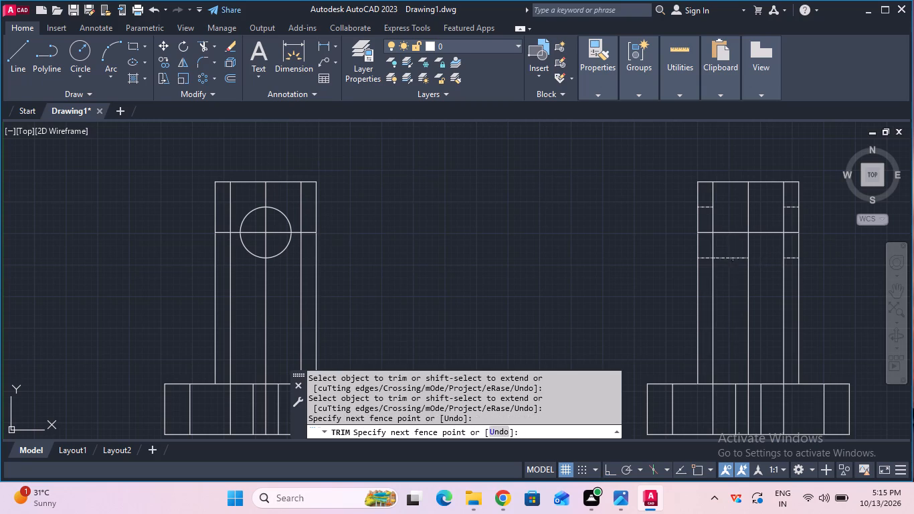
{"action": "left_click", "coordinate": [725, 256]}
{"action": "scroll", "coordinate": [725, 256], "scroll_direction": "down", "scroll_amount": 2}
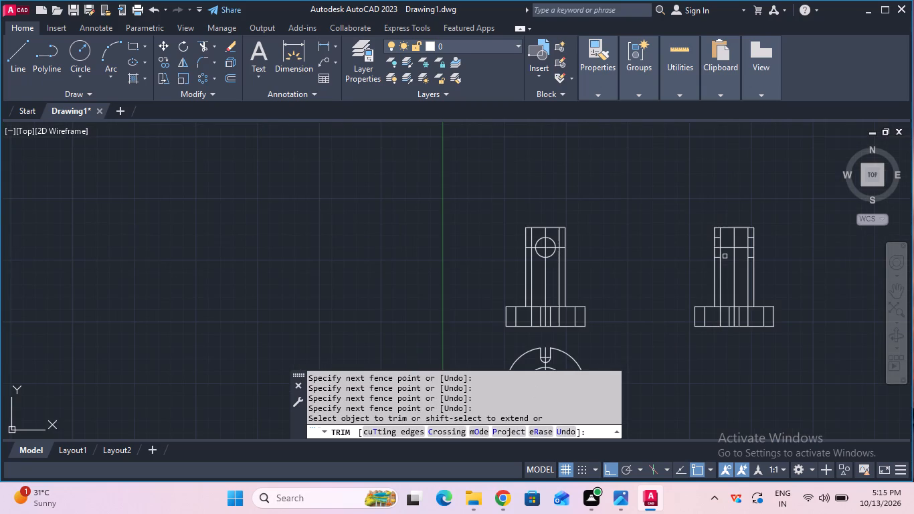
{"action": "key", "text": "Escape"}
Run Join on all the geometry of the flange view and both base-and-column views together.
{"action": "middle_click_drag", "start_coordinate": [691, 279], "coordinate": [647, 143]}
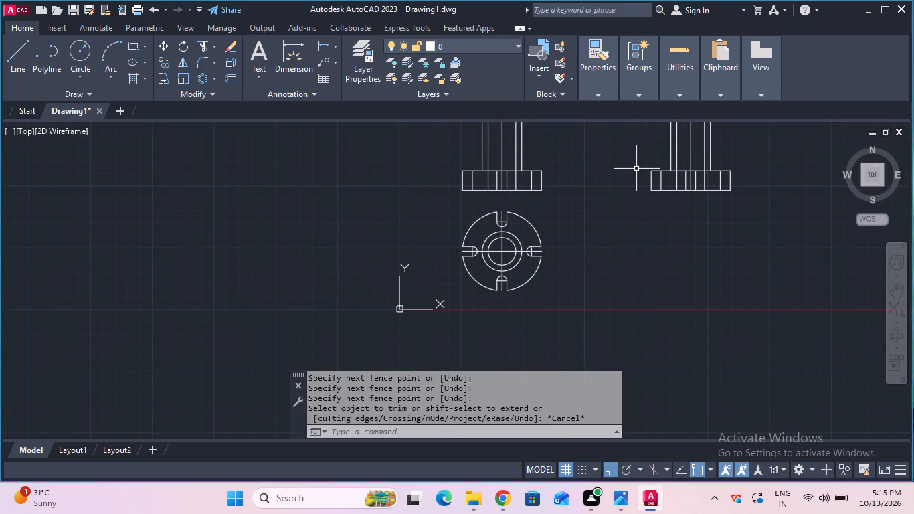
{"action": "middle_click_drag", "start_coordinate": [636, 169], "coordinate": [623, 216]}
{"action": "scroll", "coordinate": [565, 218], "scroll_direction": "down", "scroll_amount": 1}
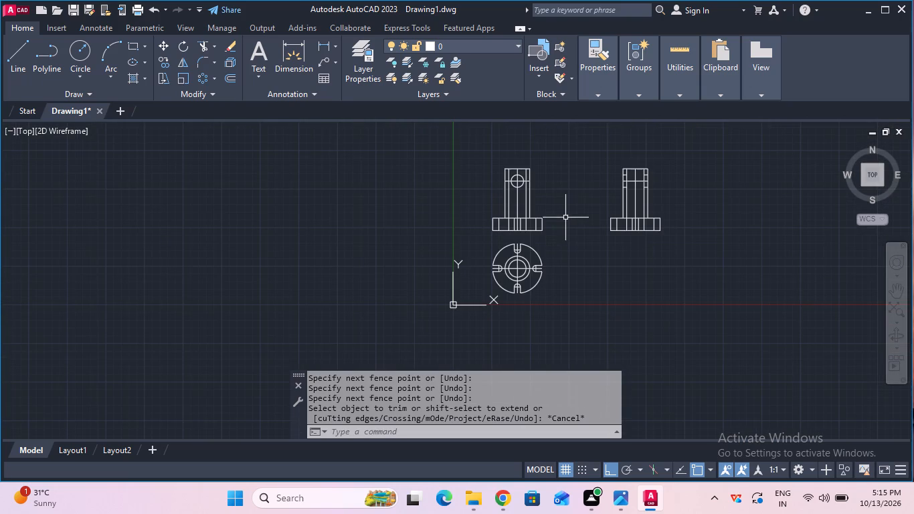
{"action": "left_click", "coordinate": [479, 148]}
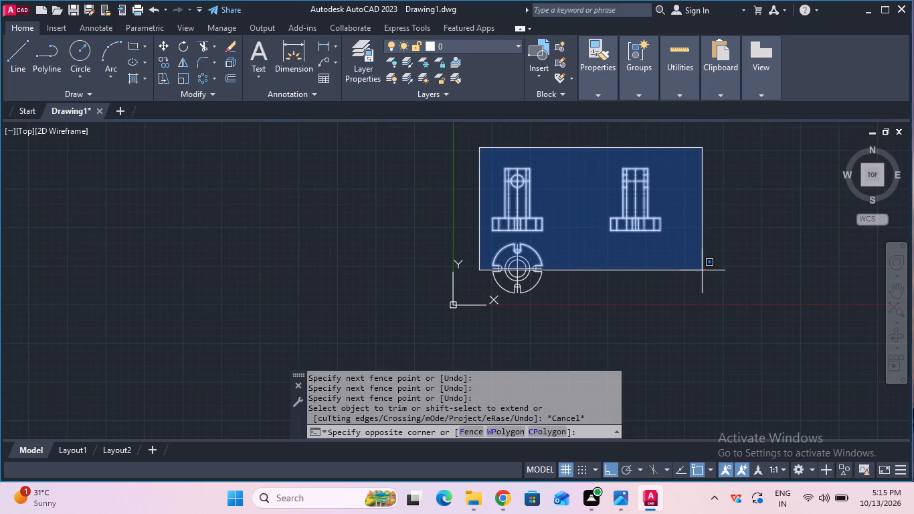
{"action": "left_click", "coordinate": [696, 295]}
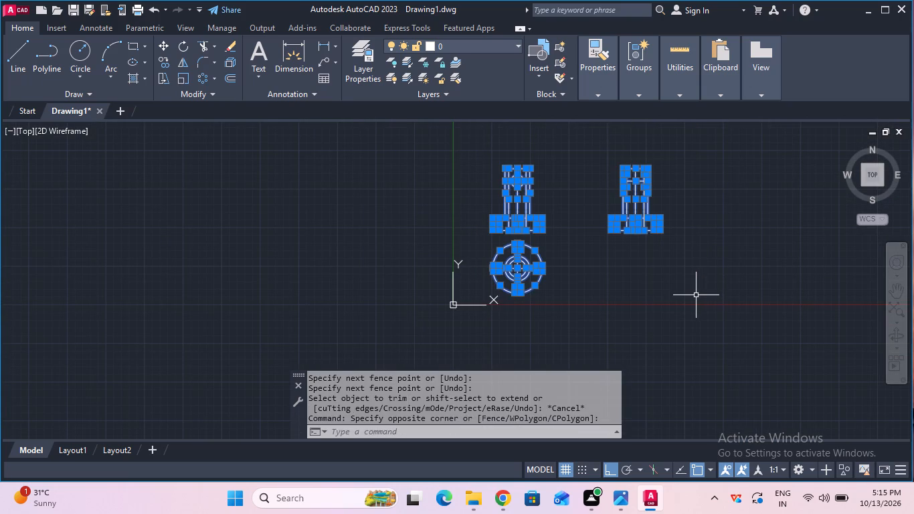
{"action": "type", "text": "join"}
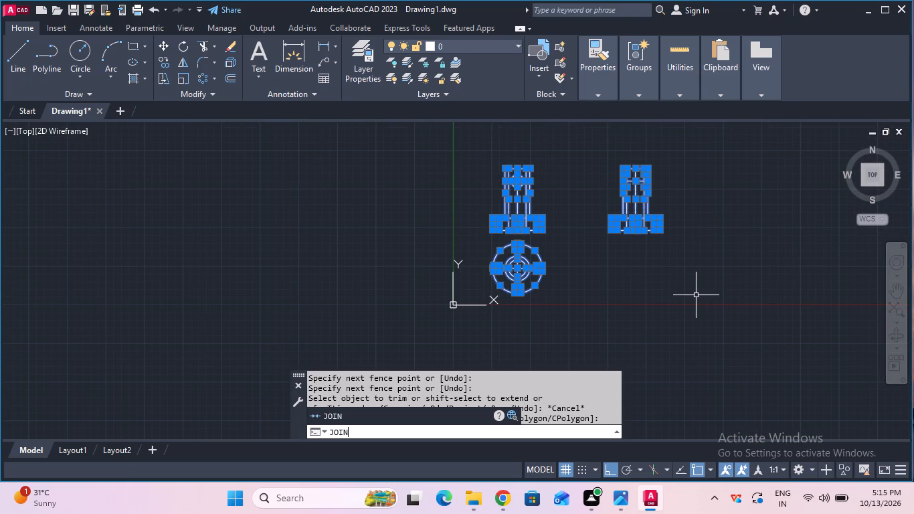
{"action": "left_click", "coordinate": [438, 416]}
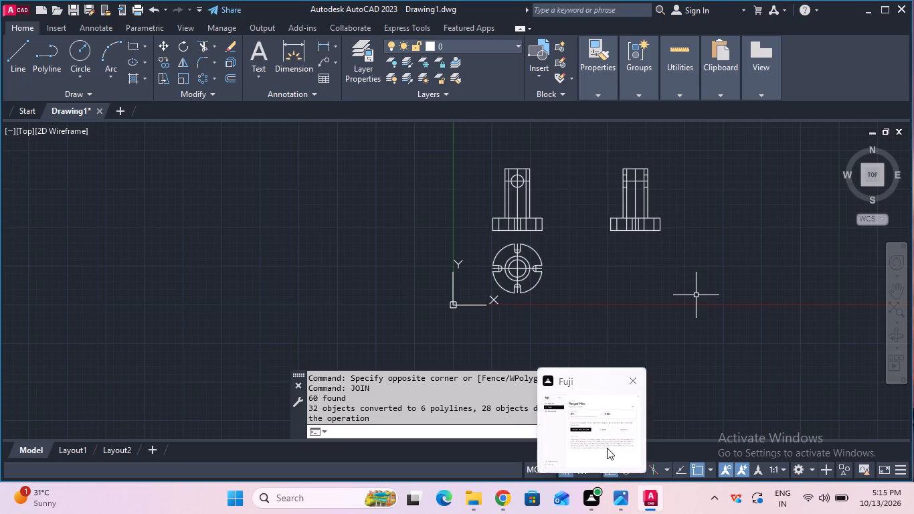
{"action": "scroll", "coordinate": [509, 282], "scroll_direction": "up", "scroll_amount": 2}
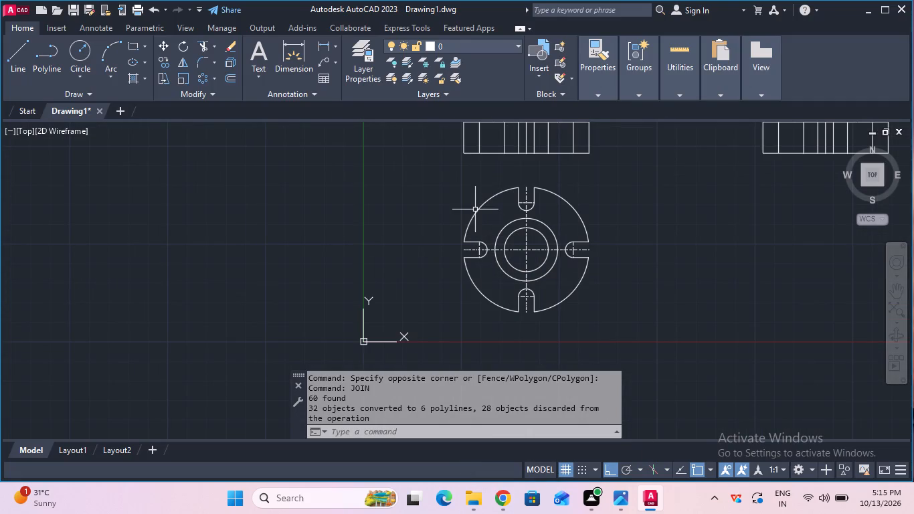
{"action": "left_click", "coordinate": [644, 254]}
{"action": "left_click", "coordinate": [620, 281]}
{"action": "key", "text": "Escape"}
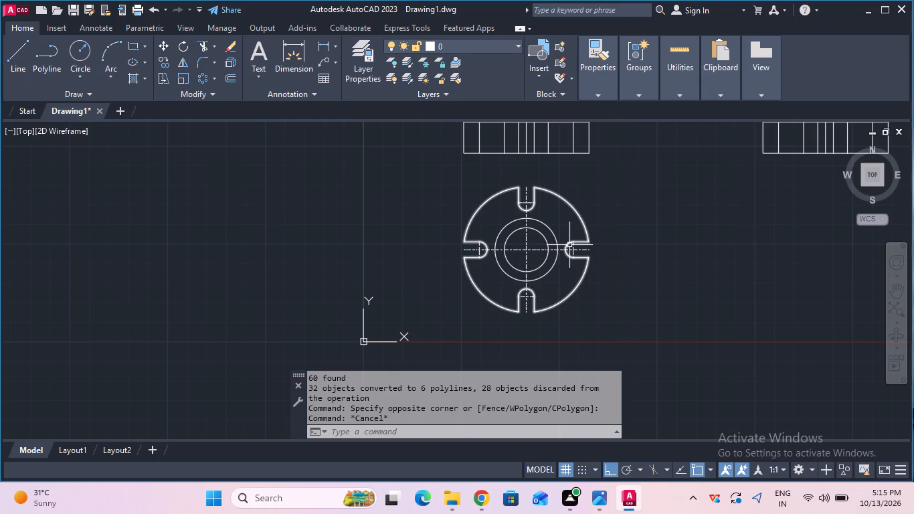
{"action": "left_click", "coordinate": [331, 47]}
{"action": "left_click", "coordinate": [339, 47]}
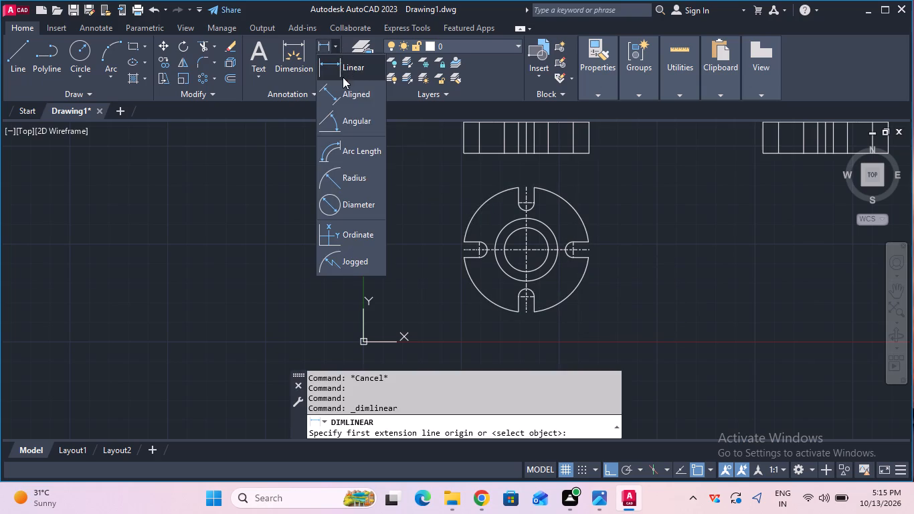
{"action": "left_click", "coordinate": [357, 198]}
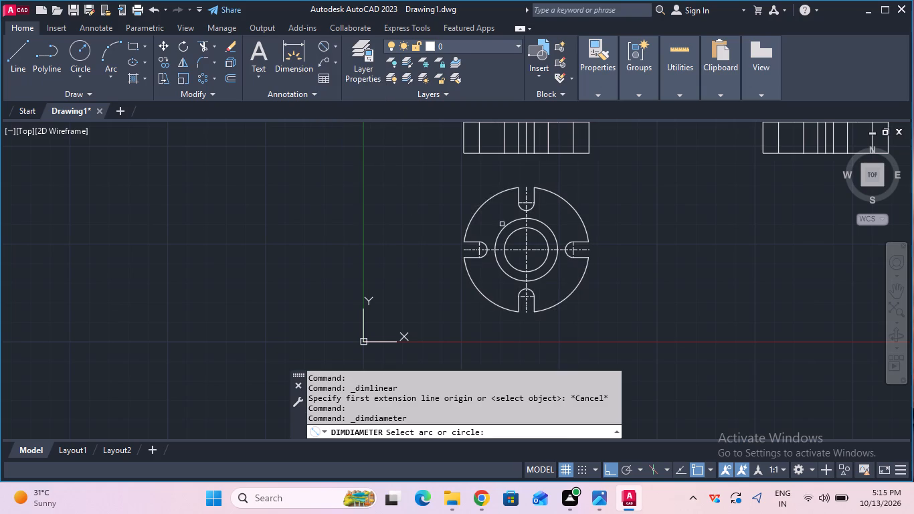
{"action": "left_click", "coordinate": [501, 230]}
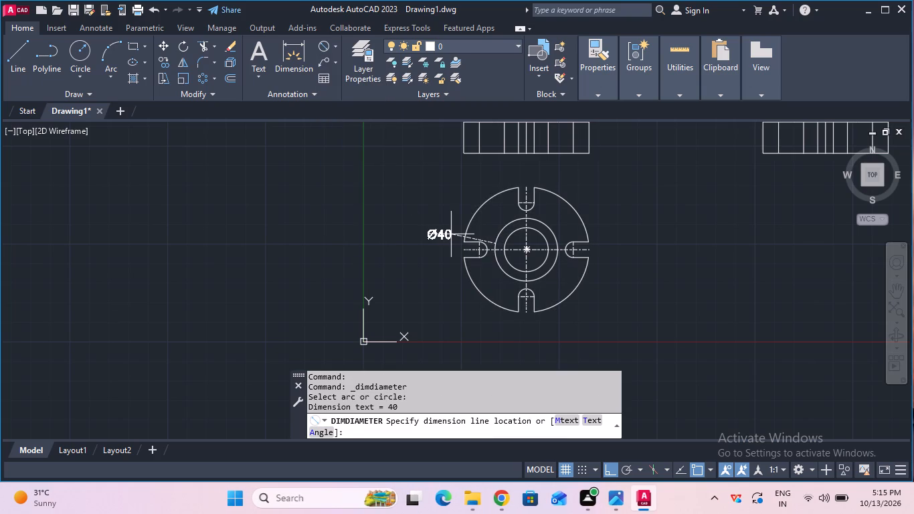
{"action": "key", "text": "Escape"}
Add a diameter dimension to the flange's outer circle, with its text outside the upper-left edge.
{"action": "left_click_drag", "start_coordinate": [318, 39], "coordinate": [325, 52]}
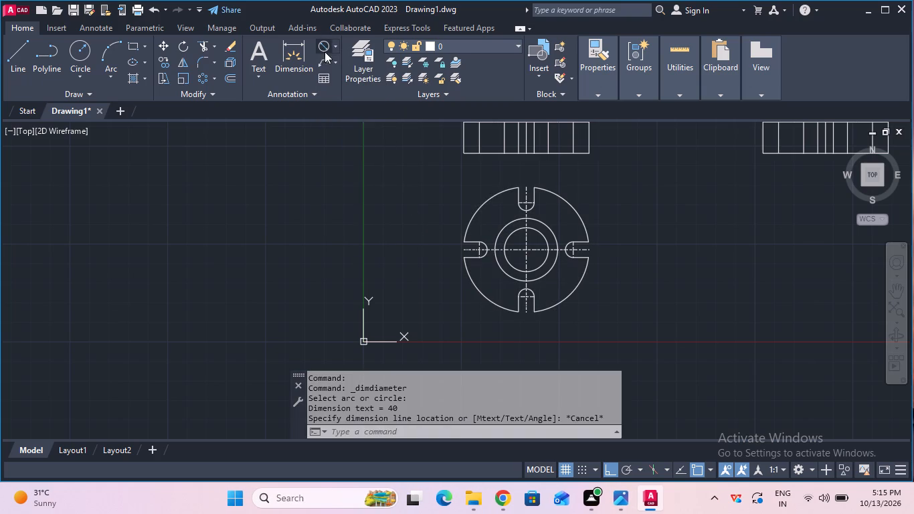
{"action": "left_click_drag", "start_coordinate": [325, 52], "coordinate": [333, 89]}
{"action": "left_click", "coordinate": [324, 43]}
{"action": "left_click", "coordinate": [474, 218]}
{"action": "left_click", "coordinate": [418, 218]}
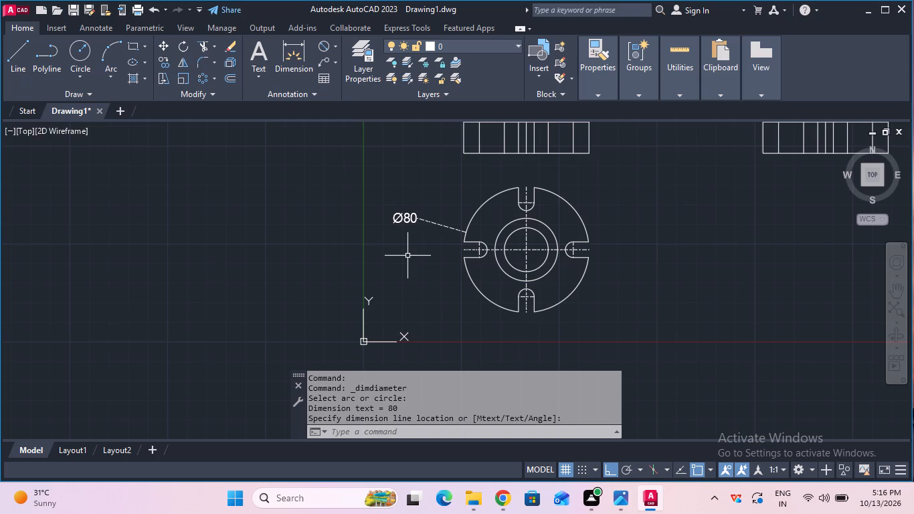
Add a diameter dimension to the flange's innermost circle, with its text outside the upper-right edge.
{"action": "left_click_drag", "start_coordinate": [324, 46], "coordinate": [338, 62]}
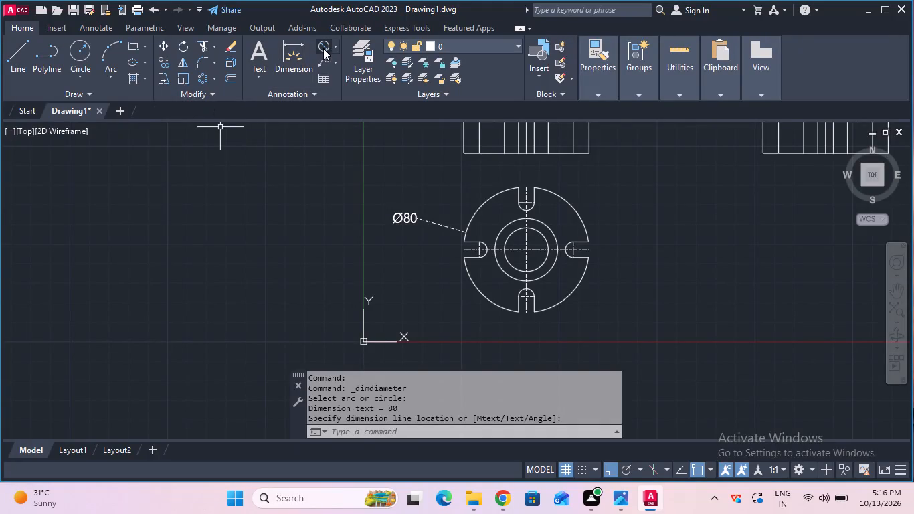
{"action": "double_click", "coordinate": [324, 48]}
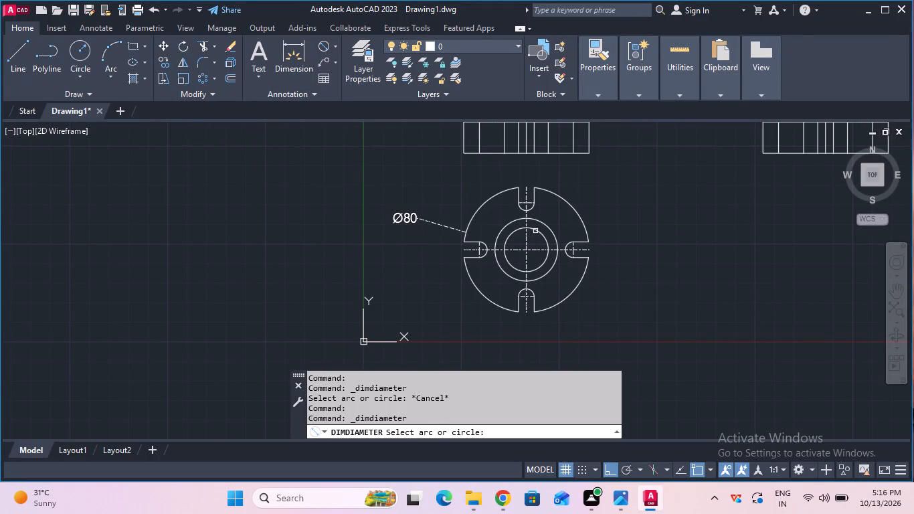
{"action": "left_click", "coordinate": [535, 231]}
{"action": "left_click", "coordinate": [605, 228]}
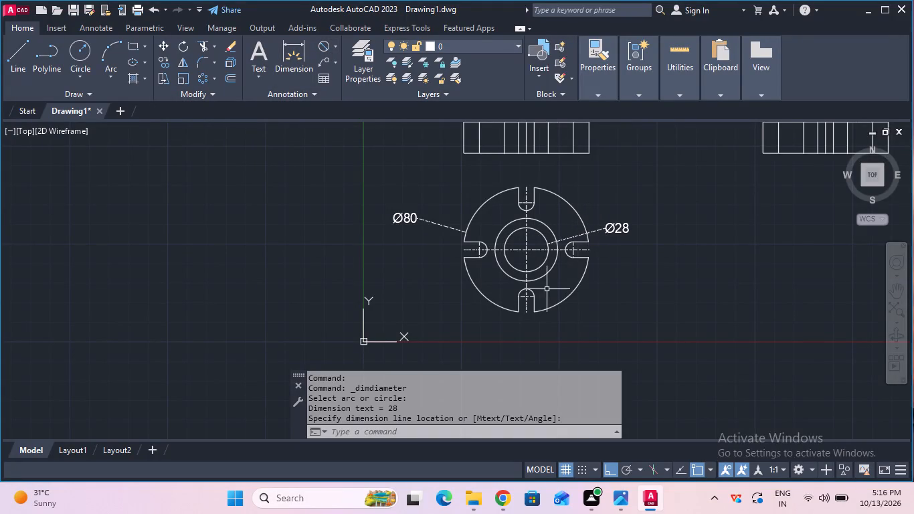
Add a linear dimension across the open end of the flange's bottom slot, placed just below it.
{"action": "scroll", "coordinate": [545, 291], "scroll_direction": "up", "scroll_amount": 1}
{"action": "left_click", "coordinate": [331, 45]}
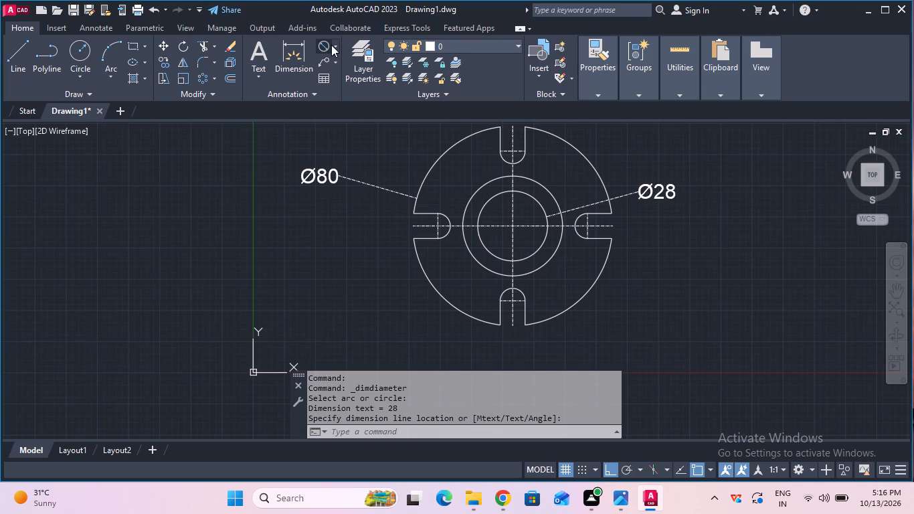
{"action": "left_click", "coordinate": [336, 45]}
{"action": "left_click", "coordinate": [349, 68]}
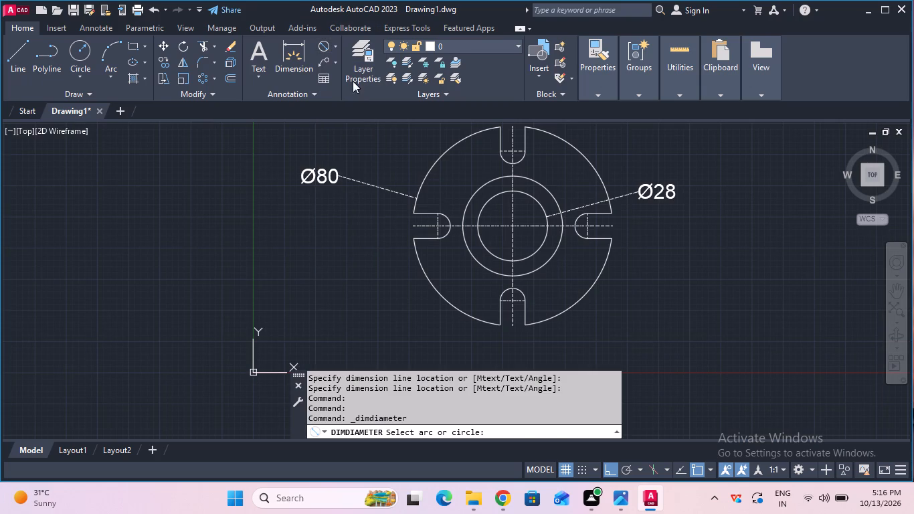
{"action": "left_click", "coordinate": [500, 329]}
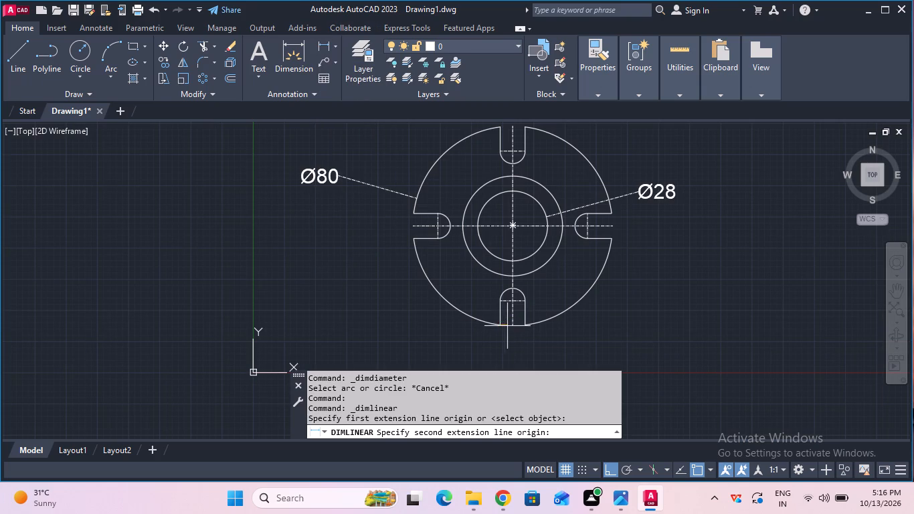
{"action": "double_click", "coordinate": [523, 326]}
{"action": "left_click", "coordinate": [533, 349]}
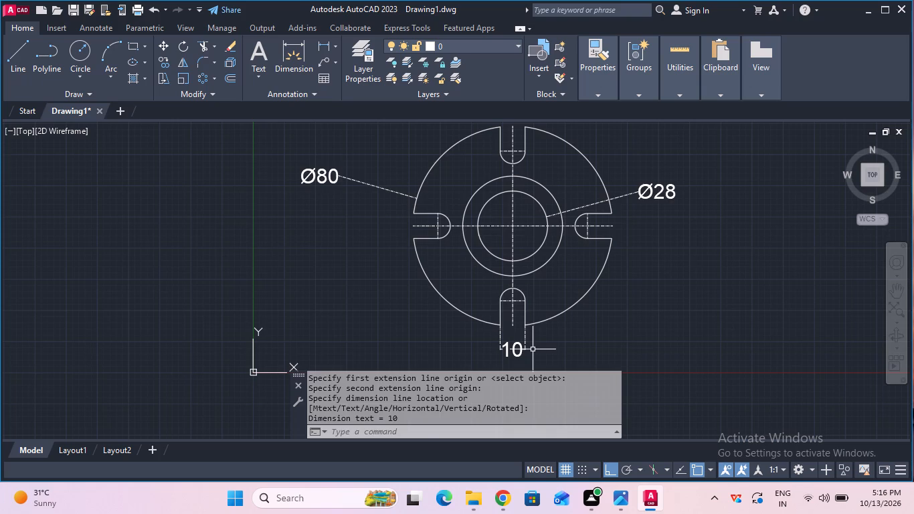
Add a radius dimension to the rounded end of the flange's left slot, with its text at the slot opening.
{"action": "left_click", "coordinate": [336, 47]}
{"action": "left_click", "coordinate": [369, 179]}
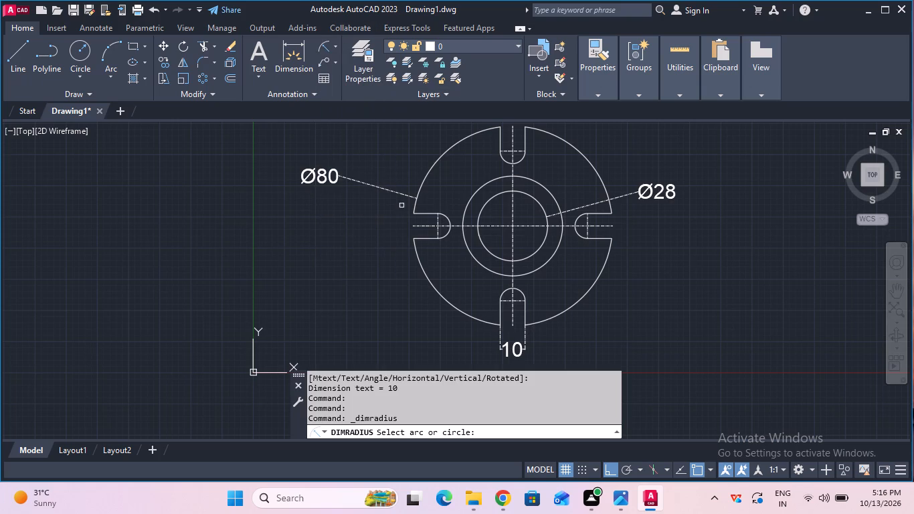
{"action": "left_click", "coordinate": [448, 218]}
{"action": "left_click", "coordinate": [418, 229]}
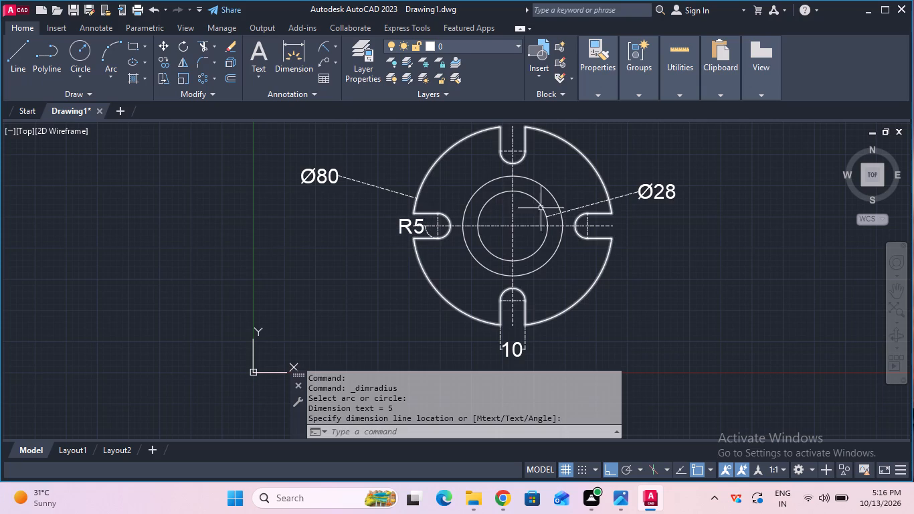
Add a horizontal linear dimension below the original view's base, between its outermost inner vertical lines.
{"action": "scroll", "coordinate": [626, 268], "scroll_direction": "down", "scroll_amount": 2}
{"action": "middle_click_drag", "start_coordinate": [626, 268], "coordinate": [609, 374]}
{"action": "double_click", "coordinate": [336, 52]}
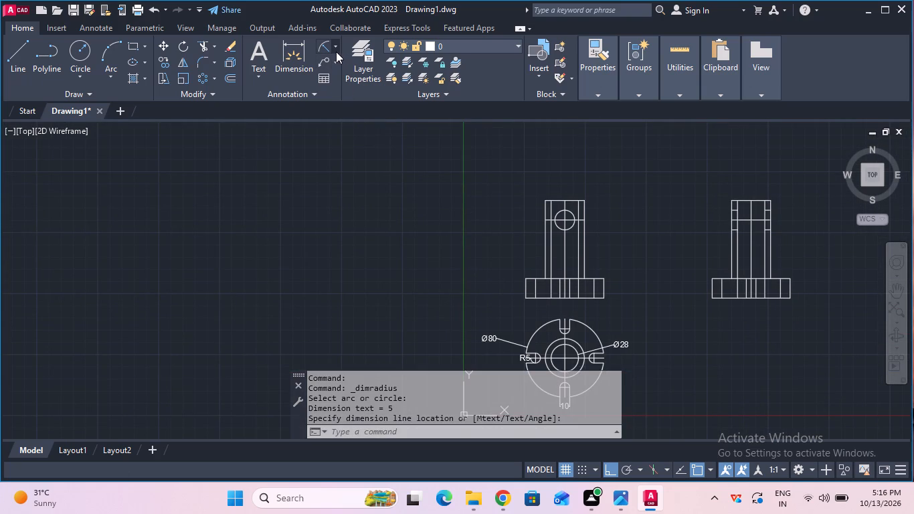
{"action": "left_click", "coordinate": [335, 42]}
{"action": "left_click", "coordinate": [335, 64]}
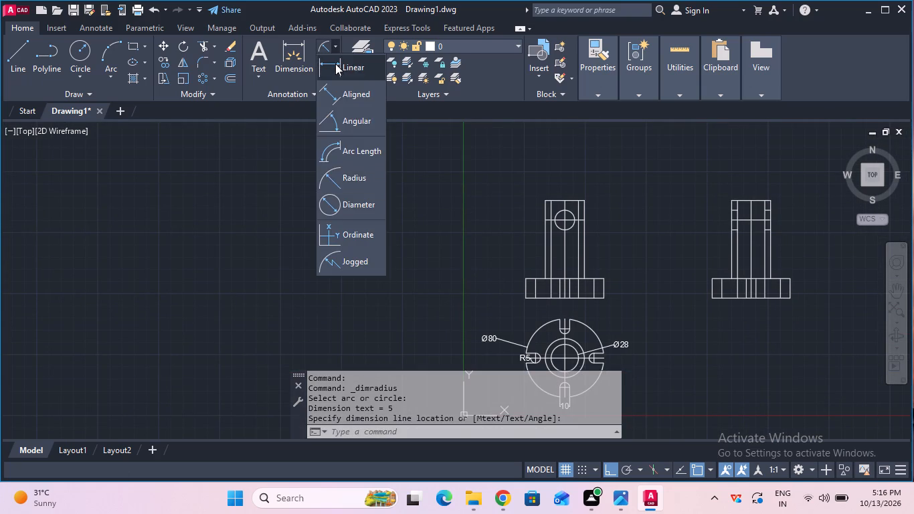
{"action": "scroll", "coordinate": [553, 305], "scroll_direction": "up", "scroll_amount": 2}
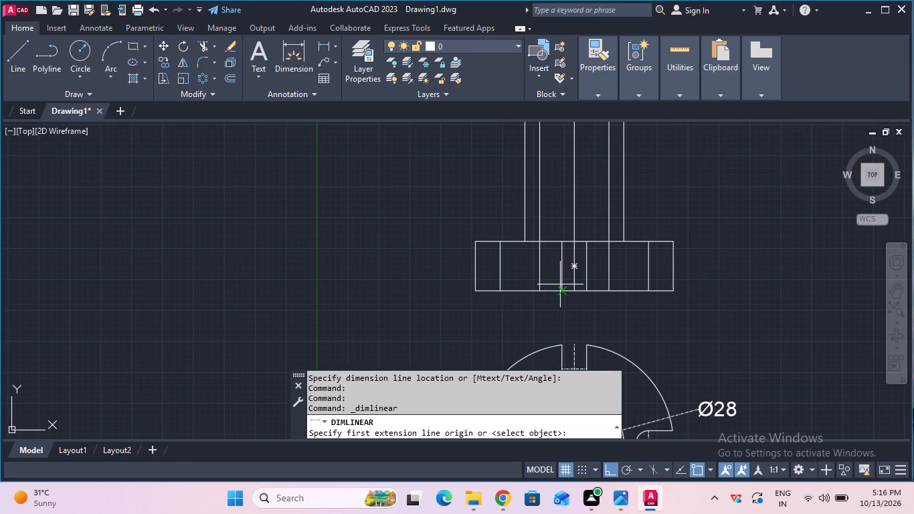
{"action": "left_click", "coordinate": [496, 293]}
{"action": "left_click", "coordinate": [652, 292]}
{"action": "left_click", "coordinate": [655, 313]}
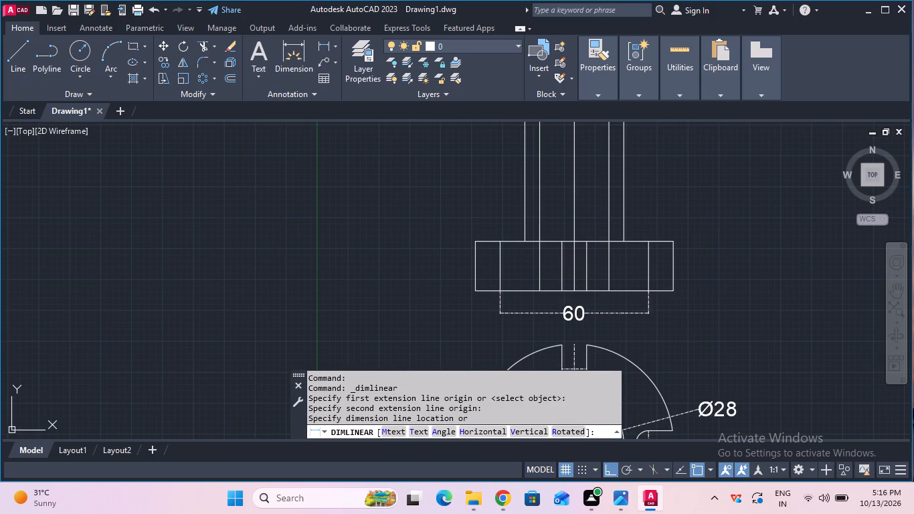
Add a vertical linear dimension for the column height, from its top to the base, left of the original view.
{"action": "scroll", "coordinate": [649, 240], "scroll_direction": "down", "scroll_amount": 1}
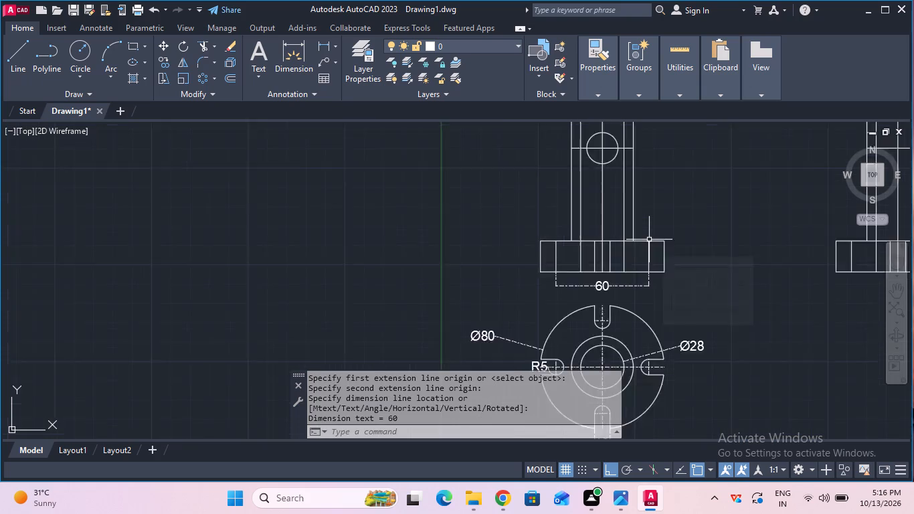
{"action": "scroll", "coordinate": [649, 240], "scroll_direction": "down", "scroll_amount": 1}
{"action": "left_click", "coordinate": [323, 50]}
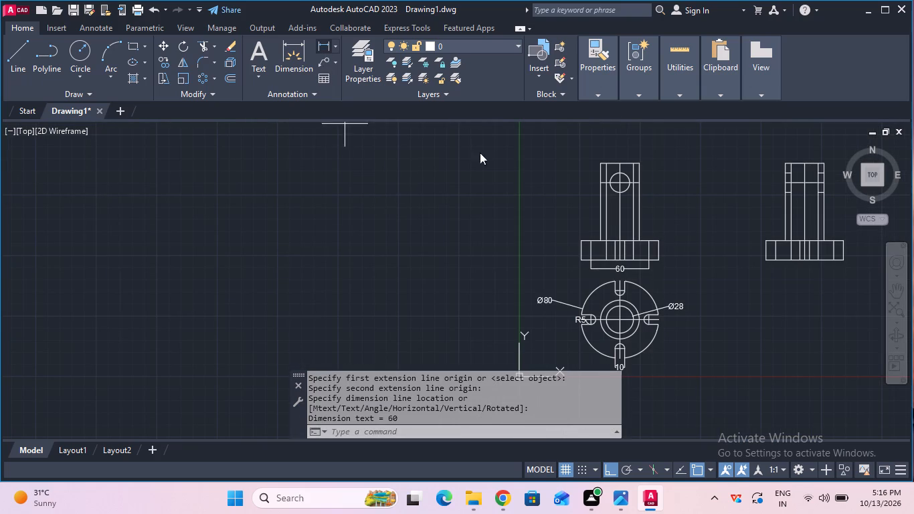
{"action": "left_click", "coordinate": [599, 162]}
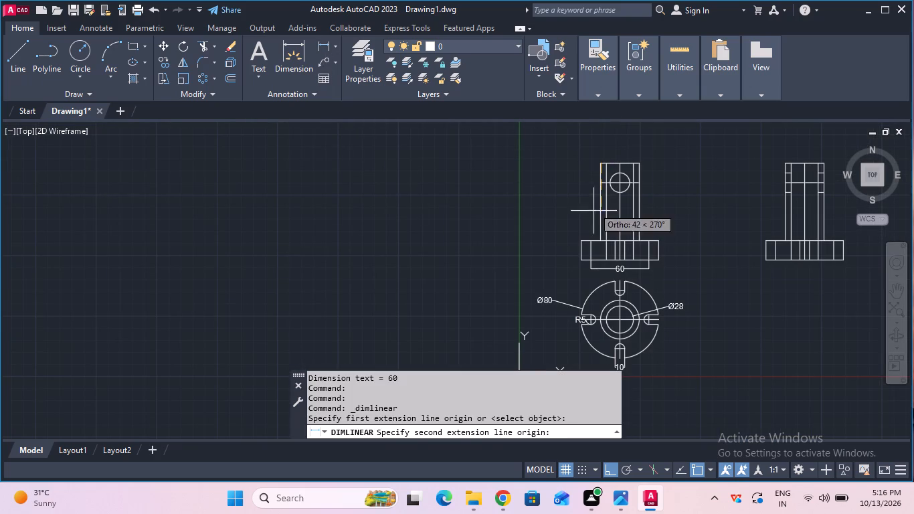
{"action": "left_click", "coordinate": [599, 238]}
{"action": "left_click", "coordinate": [573, 237]}
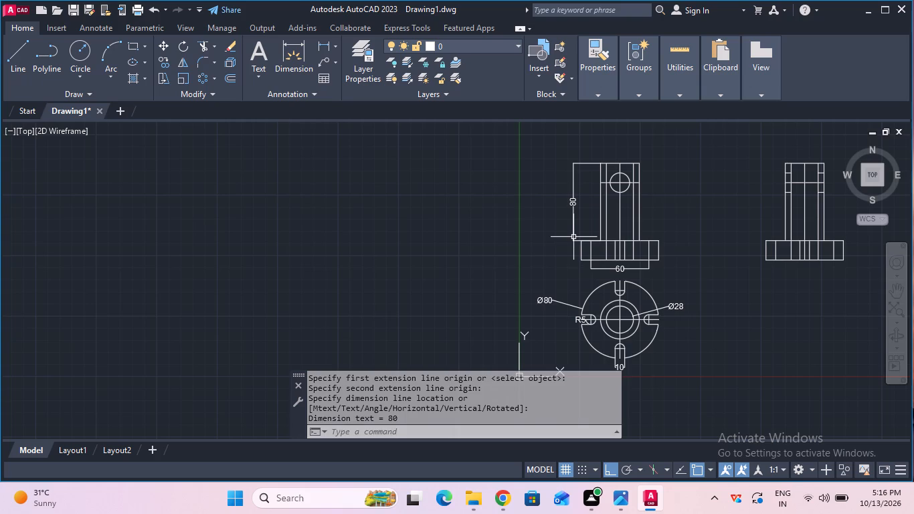
Add a horizontal linear dimension across the column's top width, placed above the original view.
{"action": "middle_click_drag", "start_coordinate": [674, 213], "coordinate": [591, 261]}
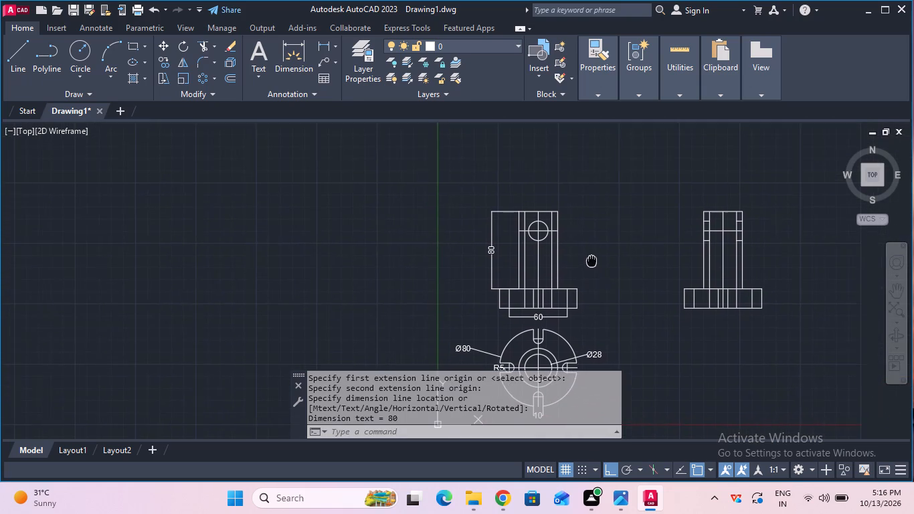
{"action": "left_click", "coordinate": [325, 46]}
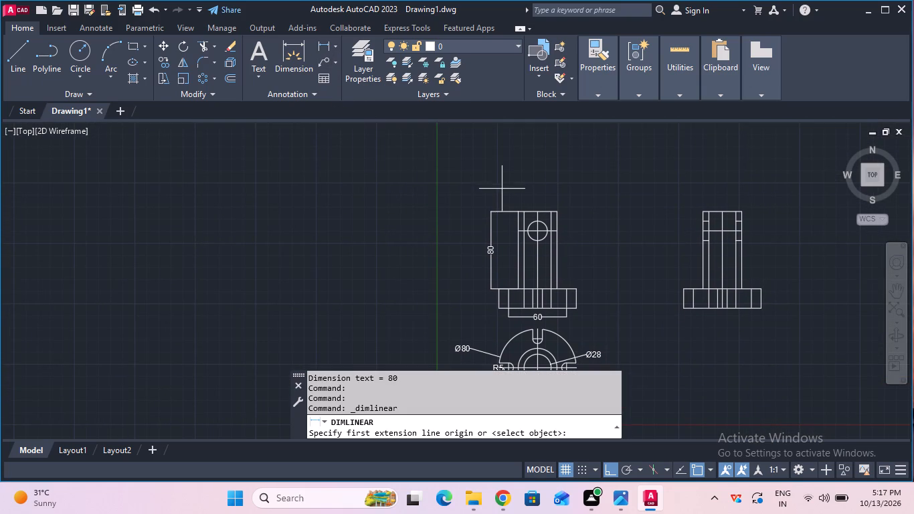
{"action": "left_click", "coordinate": [517, 207]}
{"action": "left_click", "coordinate": [555, 210]}
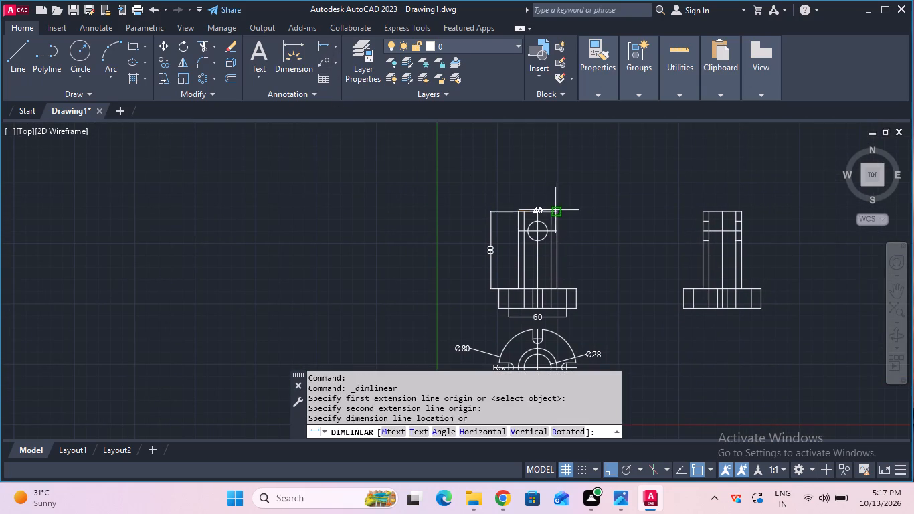
{"action": "left_click", "coordinate": [541, 184]}
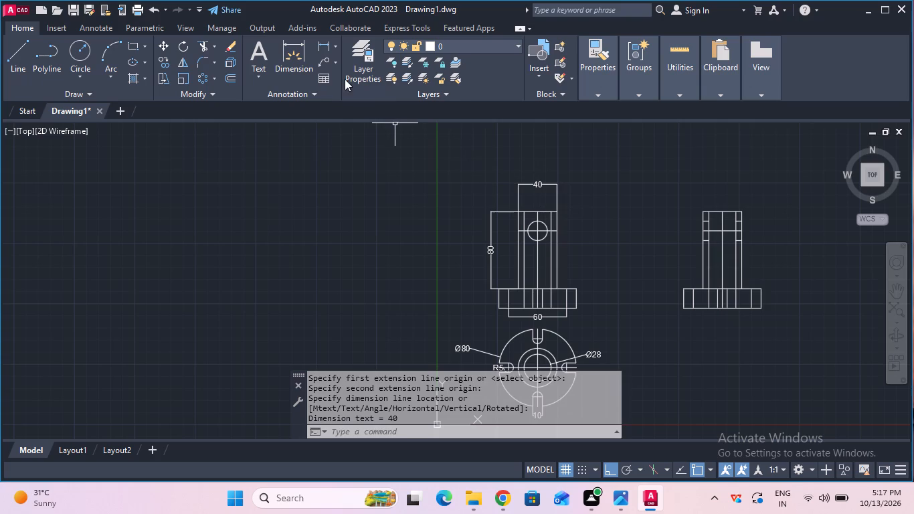
Add a vertical linear dimension from the column top to the hole's horizontal centreline, right of the second view.
{"action": "left_click", "coordinate": [327, 48]}
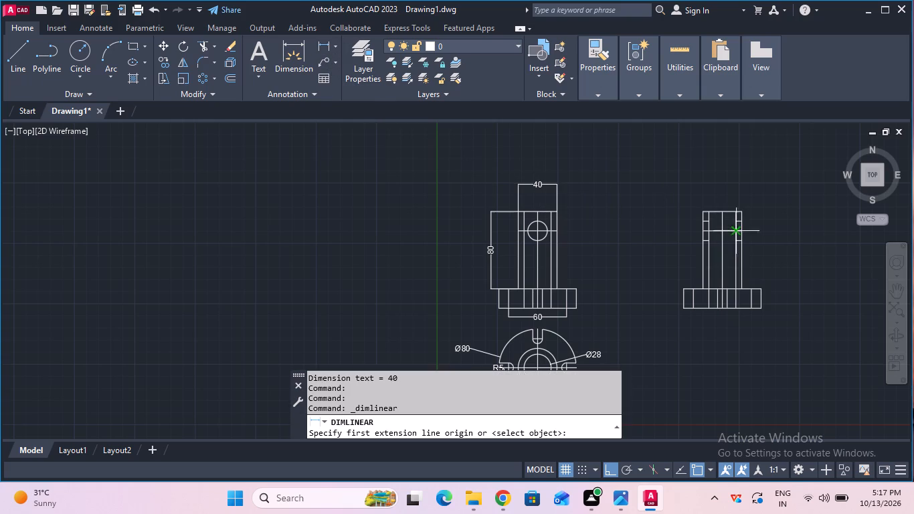
{"action": "scroll", "coordinate": [768, 238], "scroll_direction": "up", "scroll_amount": 2}
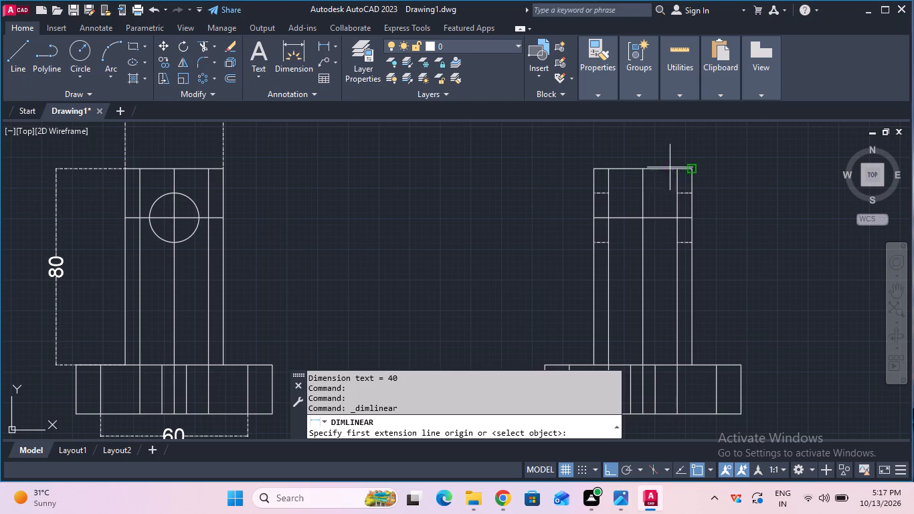
{"action": "left_click", "coordinate": [691, 167]}
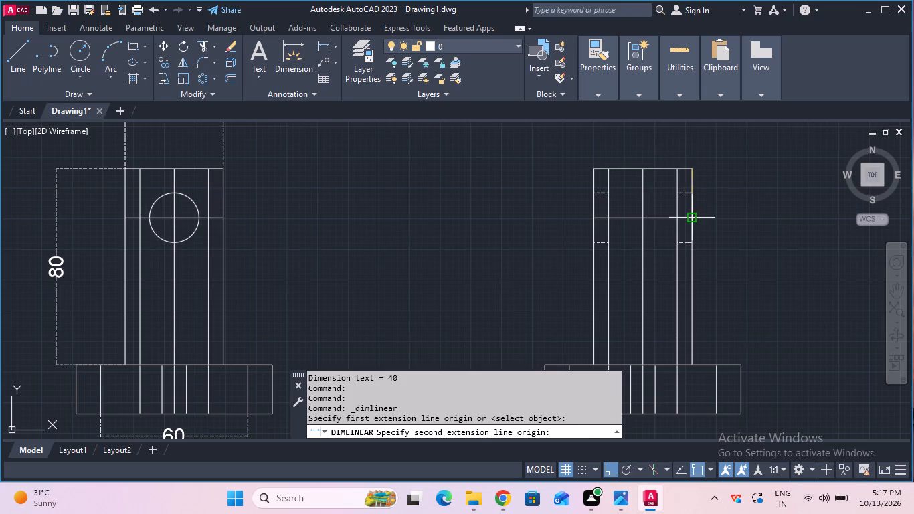
{"action": "left_click", "coordinate": [692, 217]}
{"action": "left_click", "coordinate": [713, 217]}
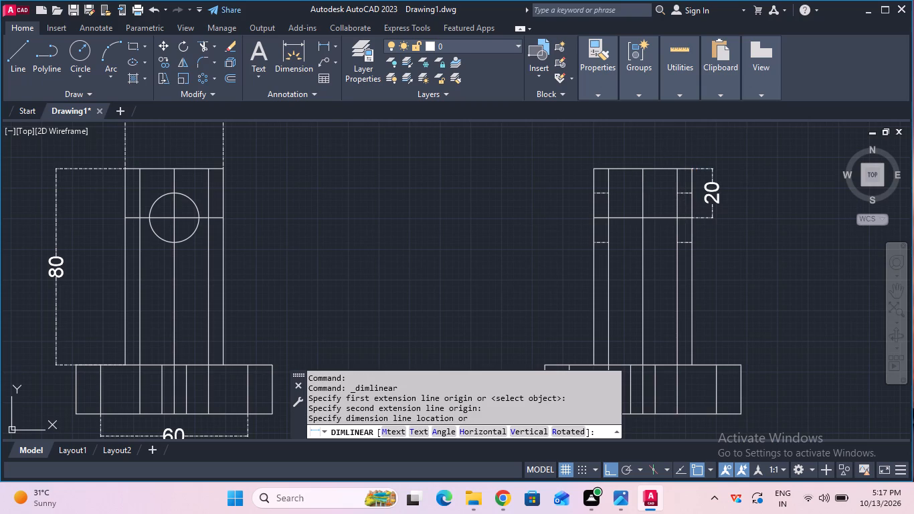
Add a vertical linear dimension for the overall height, from column top to base bottom, at the far right of the second view.
{"action": "double_click", "coordinate": [328, 48]}
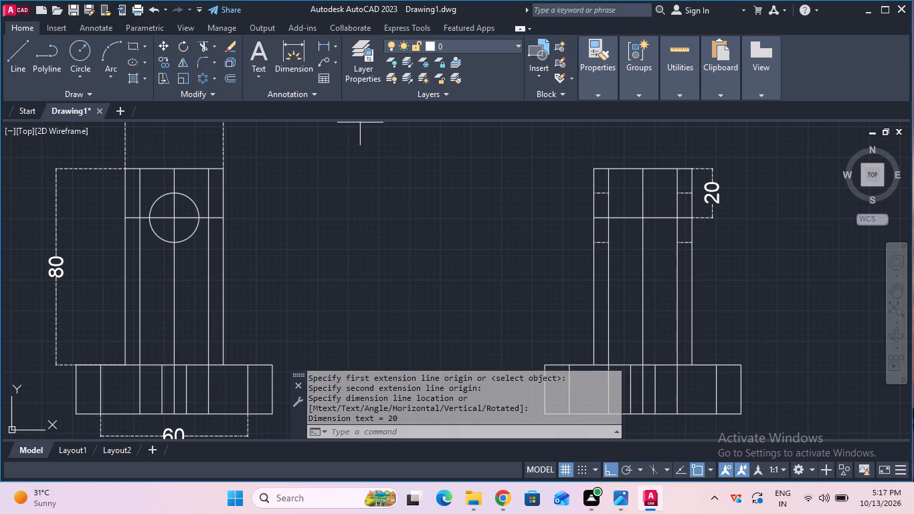
{"action": "left_click", "coordinate": [693, 165]}
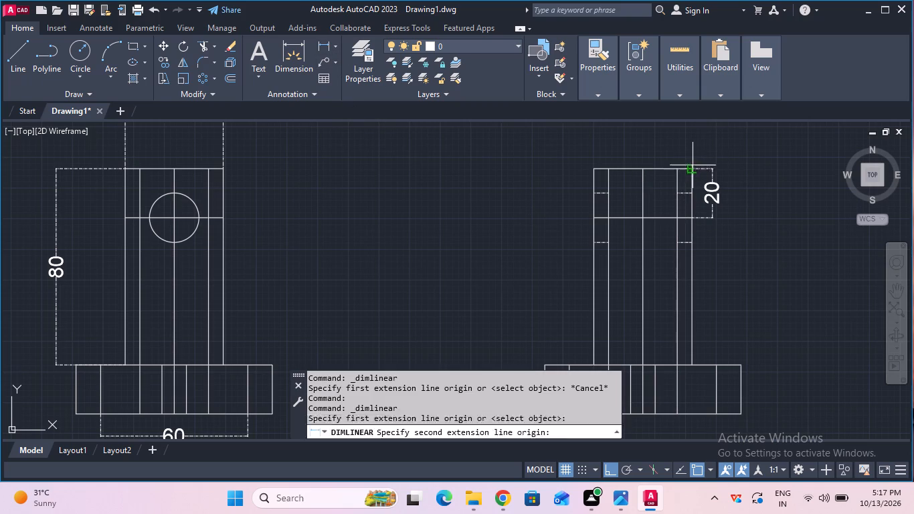
{"action": "left_click", "coordinate": [742, 411]}
{"action": "left_click", "coordinate": [760, 408]}
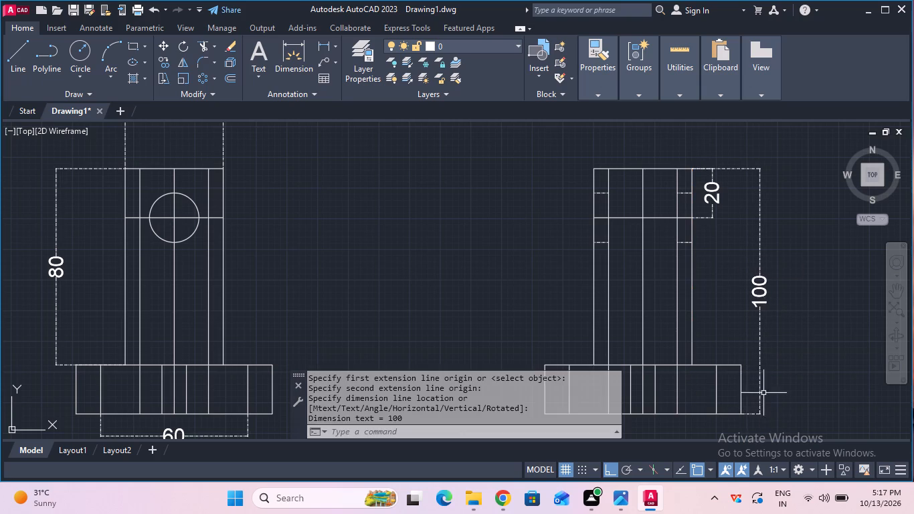
Turn off log file recording with the LOGFILEOFF command.
{"action": "scroll", "coordinate": [642, 316], "scroll_direction": "down", "scroll_amount": 2}
{"action": "middle_click_drag", "start_coordinate": [563, 321], "coordinate": [567, 246]}
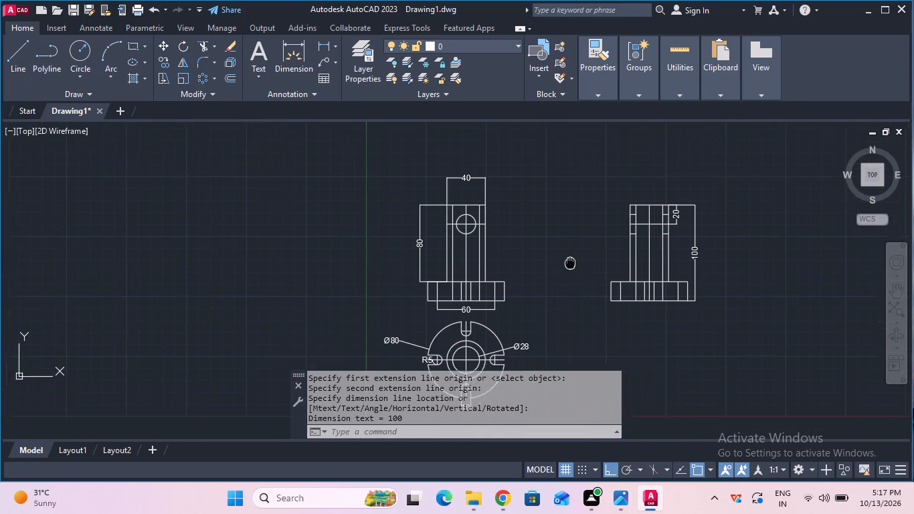
{"action": "middle_click_drag", "start_coordinate": [567, 246], "coordinate": [563, 218]}
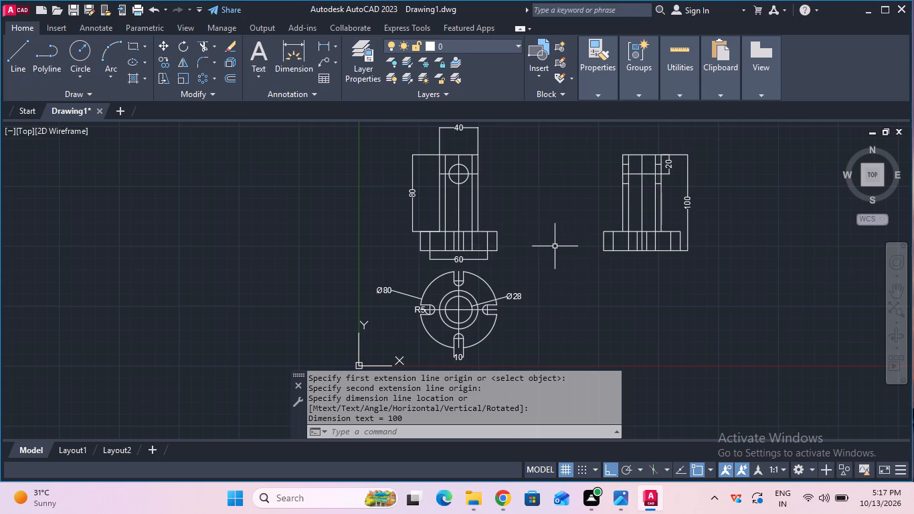
{"action": "left_click", "coordinate": [448, 430]}
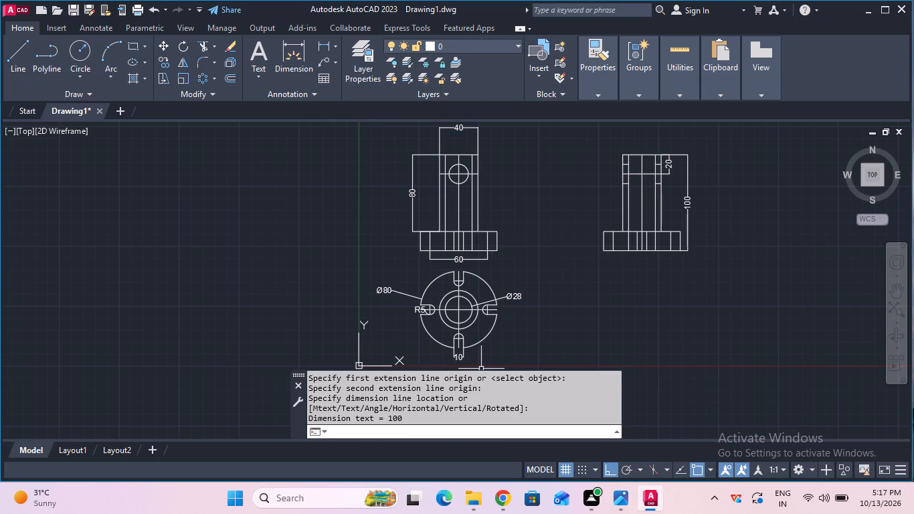
{"action": "type", "text": "log"}
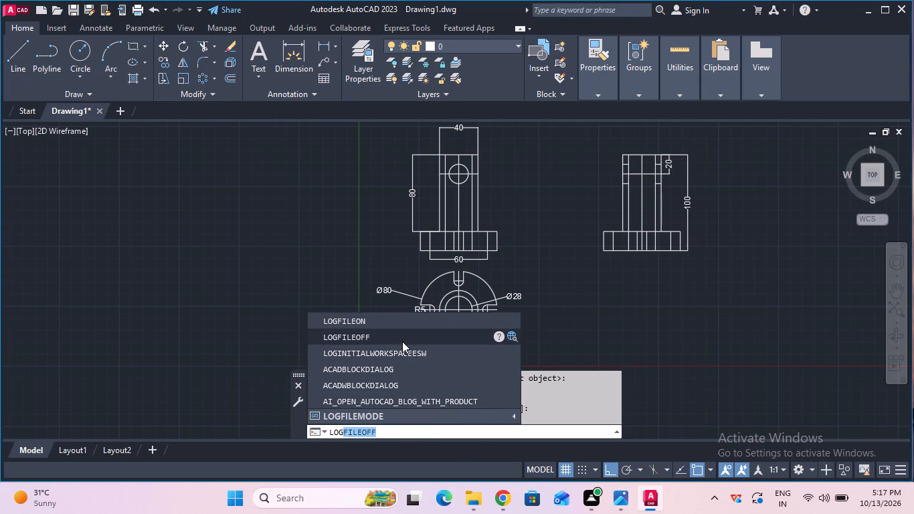
{"action": "left_click", "coordinate": [402, 341]}
Save the drawing in the Documents folder under the file name Flanged Pillar.
{"action": "scroll", "coordinate": [403, 339], "scroll_direction": "down", "scroll_amount": 1}
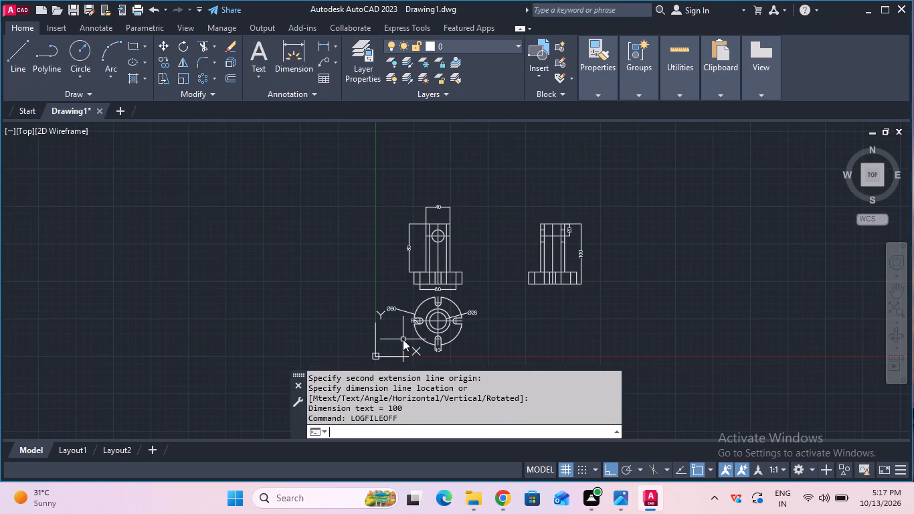
{"action": "middle_click_drag", "start_coordinate": [403, 339], "coordinate": [407, 288]}
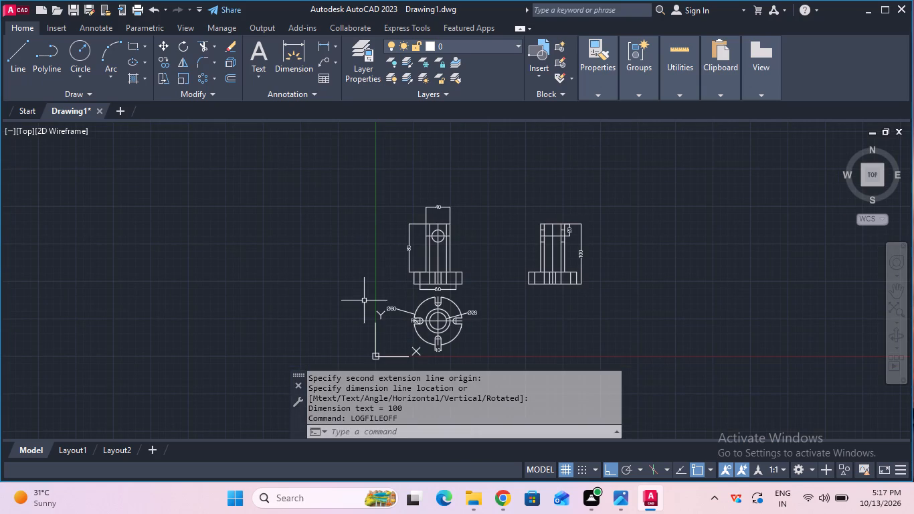
{"action": "middle_click_drag", "start_coordinate": [379, 292], "coordinate": [390, 227]}
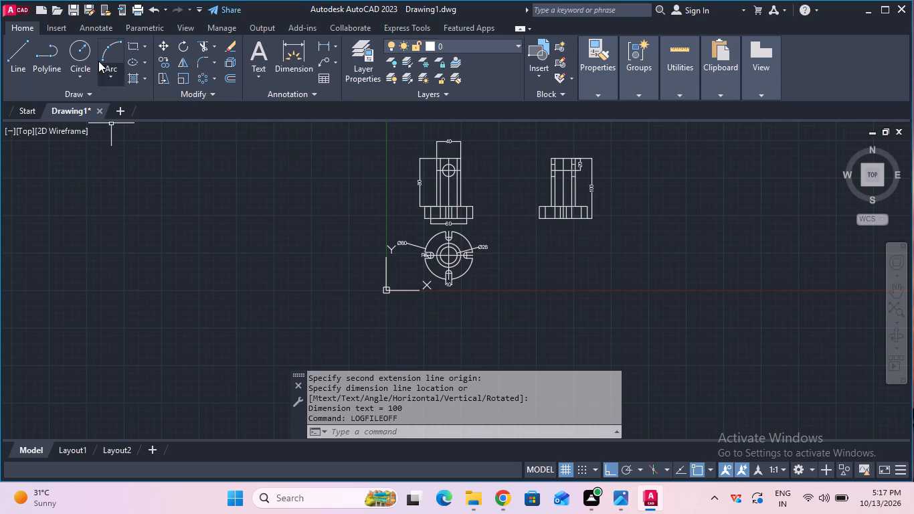
{"action": "left_click", "coordinate": [70, 11]}
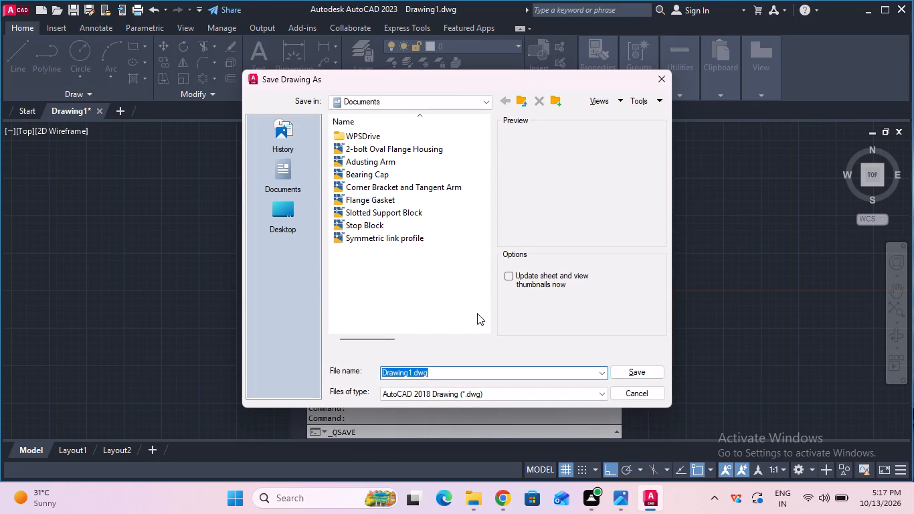
{"action": "key", "text": "BackSpace"}
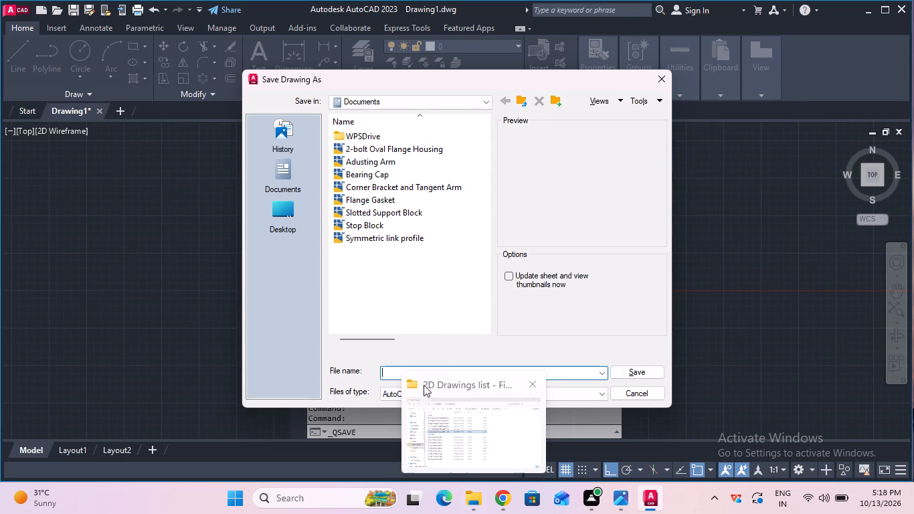
{"action": "left_click", "coordinate": [395, 375]}
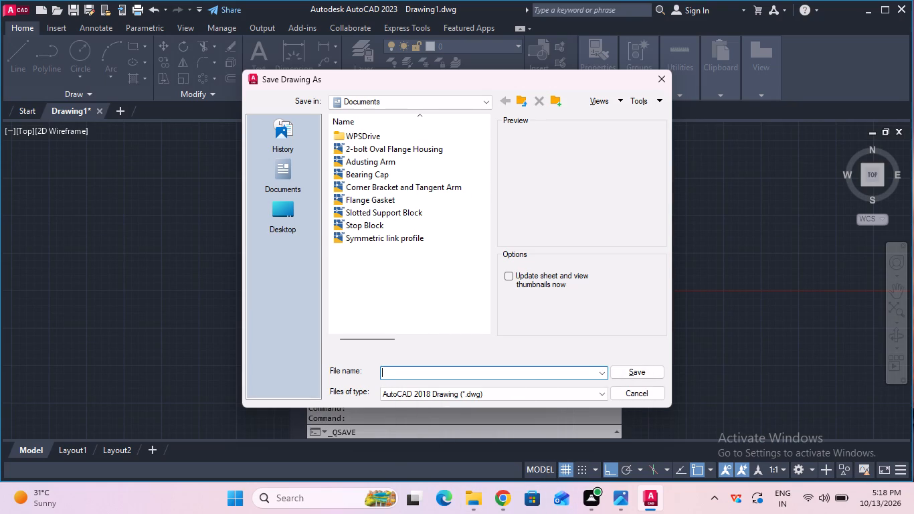
{"action": "key", "text": "f"}
{"action": "key", "text": "l"}
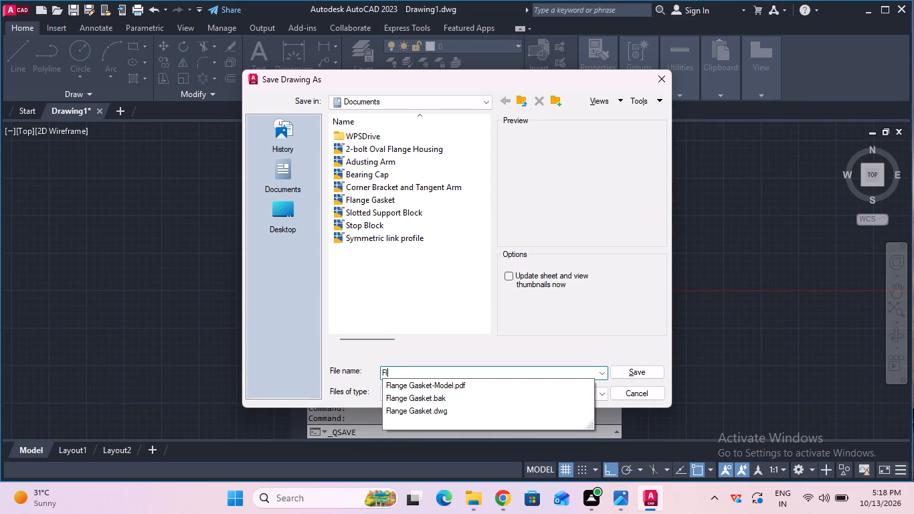
{"action": "type", "text": "anged"}
{"action": "key", "text": "space"}
{"action": "key", "text": "p"}
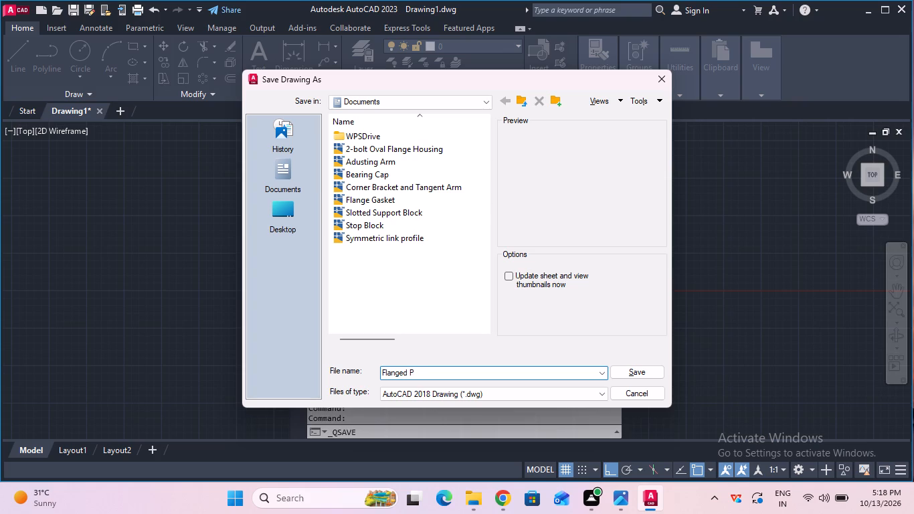
{"action": "type", "text": "illar"}
{"action": "left_click", "coordinate": [644, 367]}
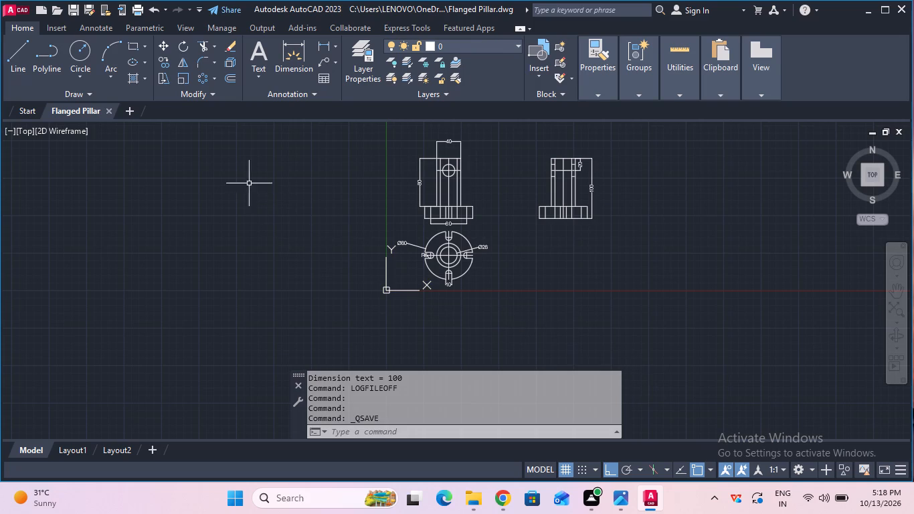
Start plotting the drawing, with paper size ISO A4 (297.00 x 210.00 MM) and the plot centred.
{"action": "left_click", "coordinate": [141, 8]}
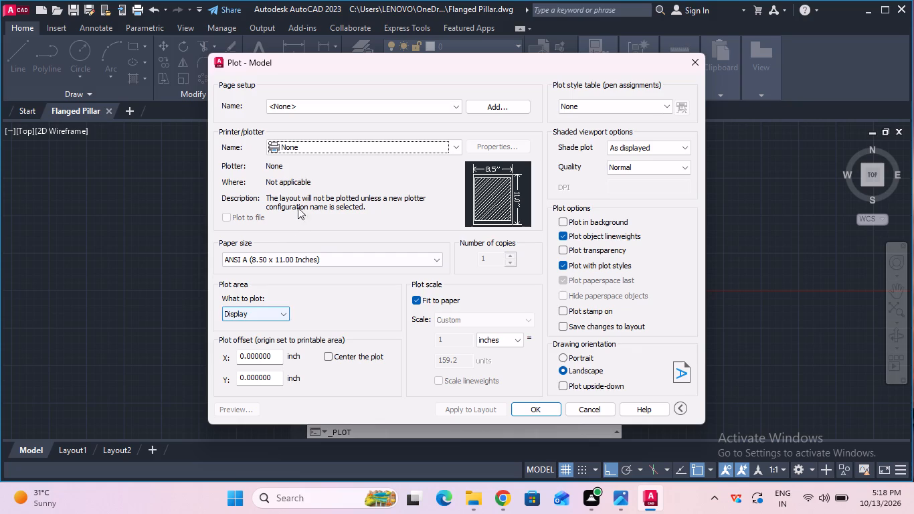
{"action": "left_click", "coordinate": [320, 255]}
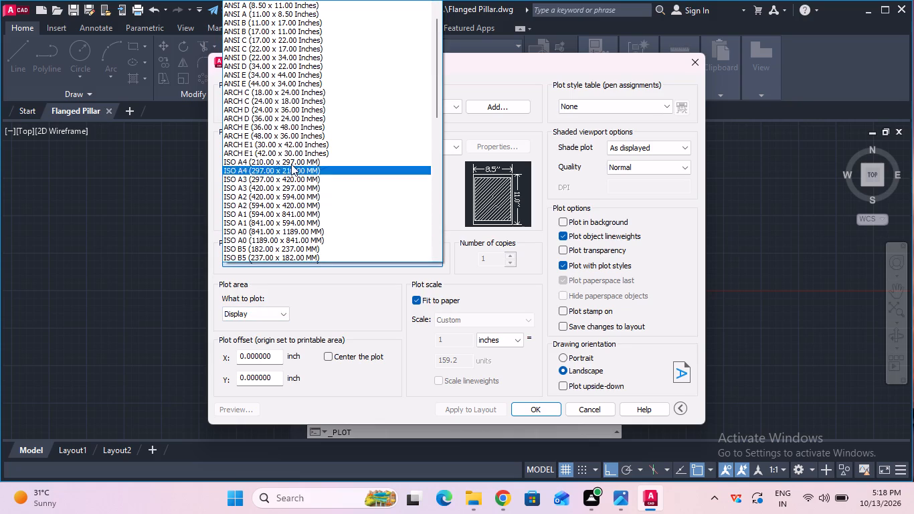
{"action": "left_click", "coordinate": [292, 169]}
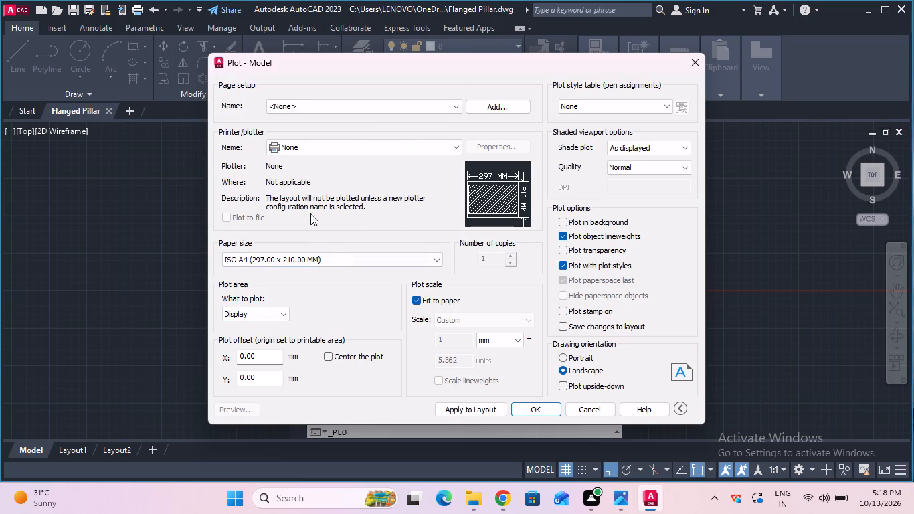
{"action": "left_click", "coordinate": [328, 350]}
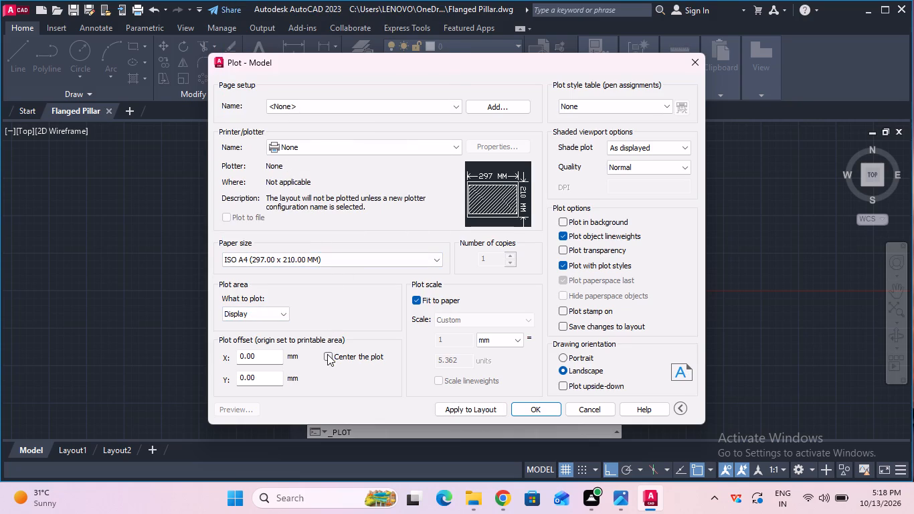
{"action": "left_click", "coordinate": [327, 354]}
Set the plot area to a window enclosing all three dimensioned views.
{"action": "left_click", "coordinate": [272, 311]}
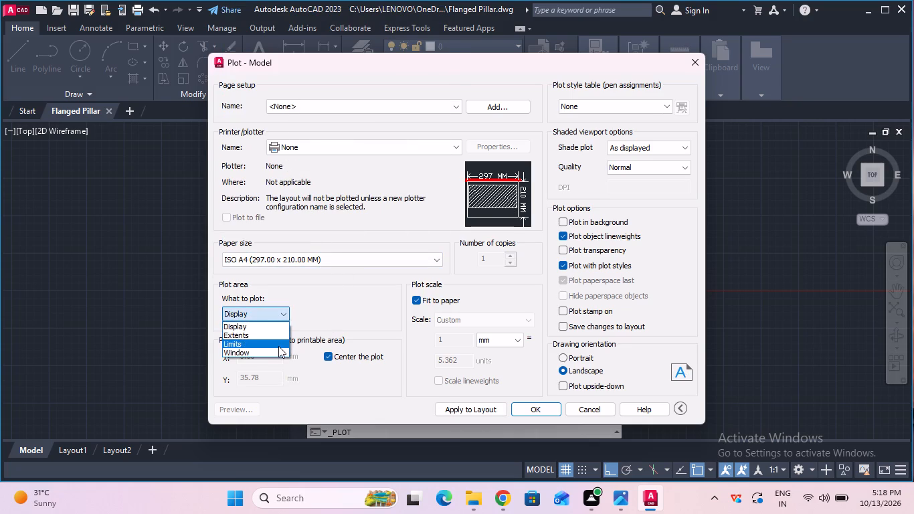
{"action": "left_click", "coordinate": [280, 357]}
{"action": "left_click", "coordinate": [270, 315]}
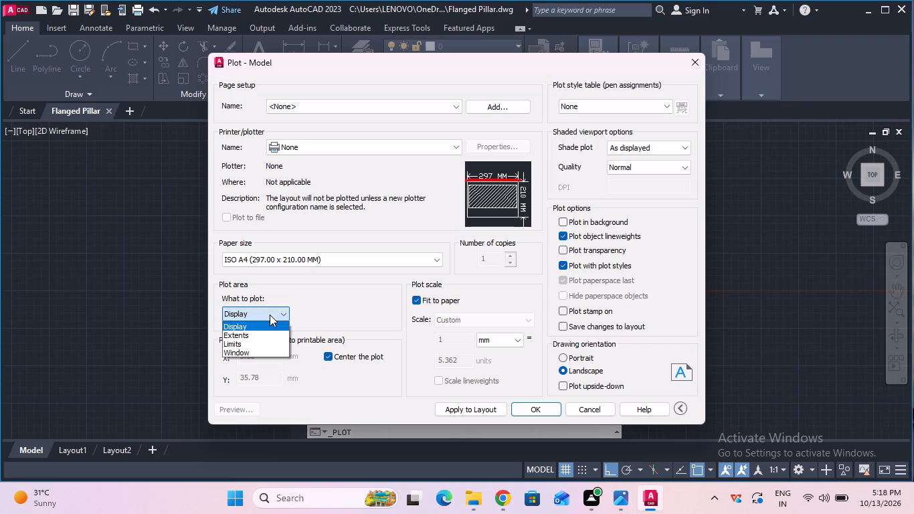
{"action": "left_click", "coordinate": [270, 353]}
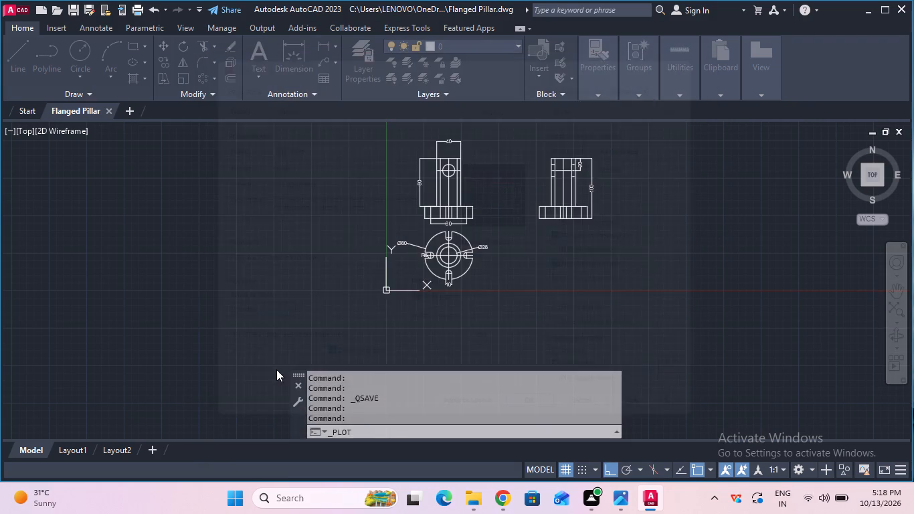
{"action": "left_click", "coordinate": [389, 137]}
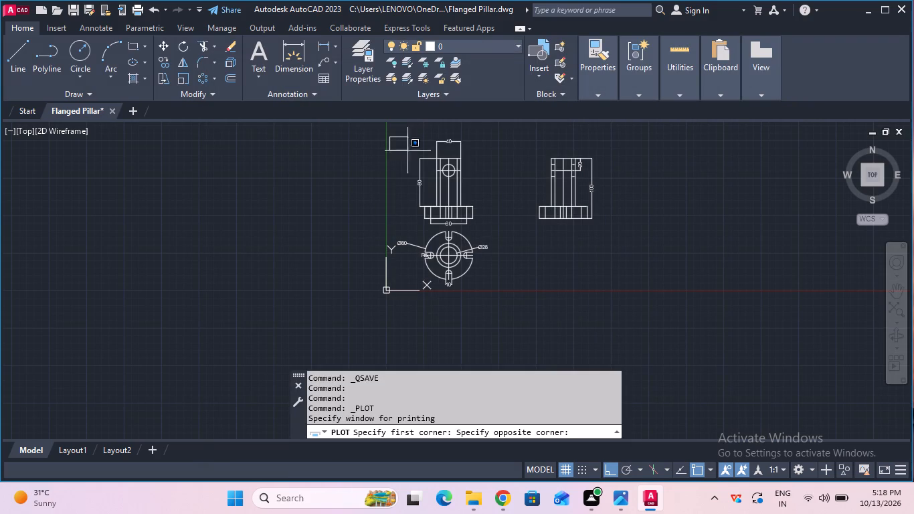
{"action": "left_click", "coordinate": [596, 288]}
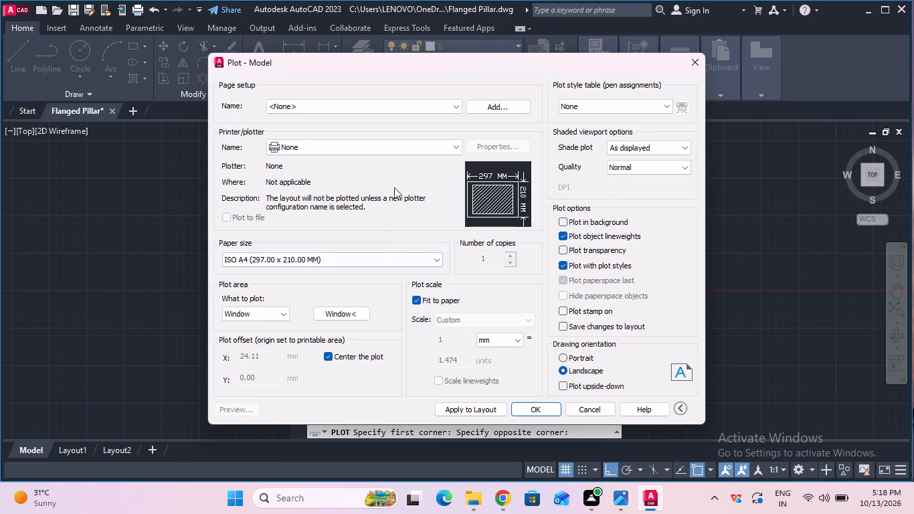
Plot the drawing with the DWG To PDF.pc3 plotter, saving it in Documents as Flanged Pillar-Model.pdf.
{"action": "left_click", "coordinate": [403, 152]}
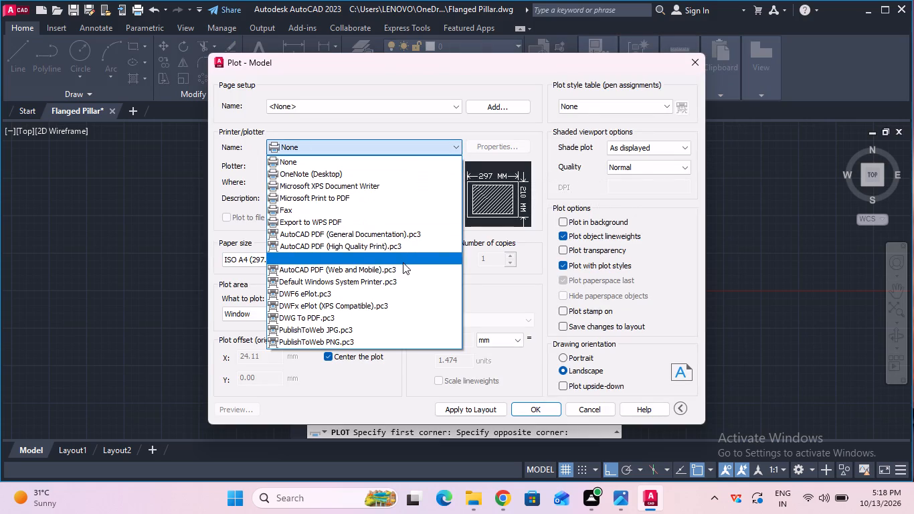
{"action": "left_click", "coordinate": [403, 315]}
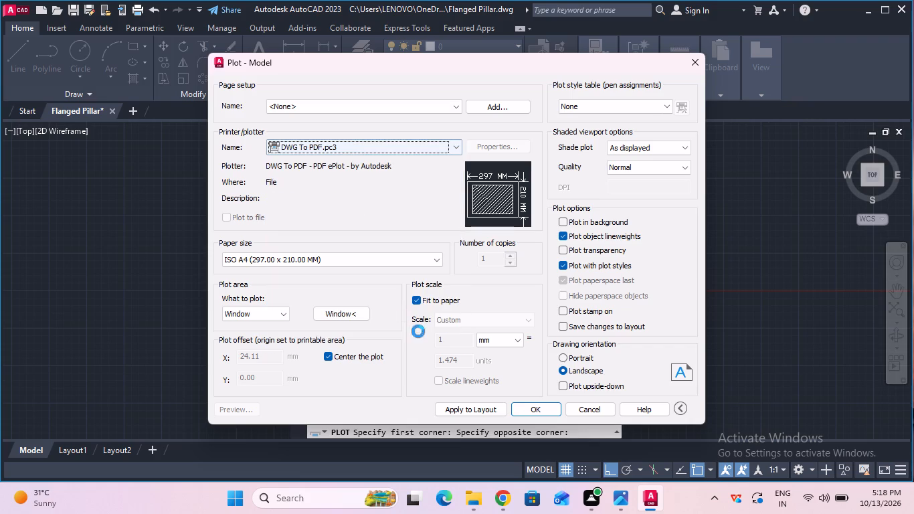
{"action": "left_click", "coordinate": [528, 409]}
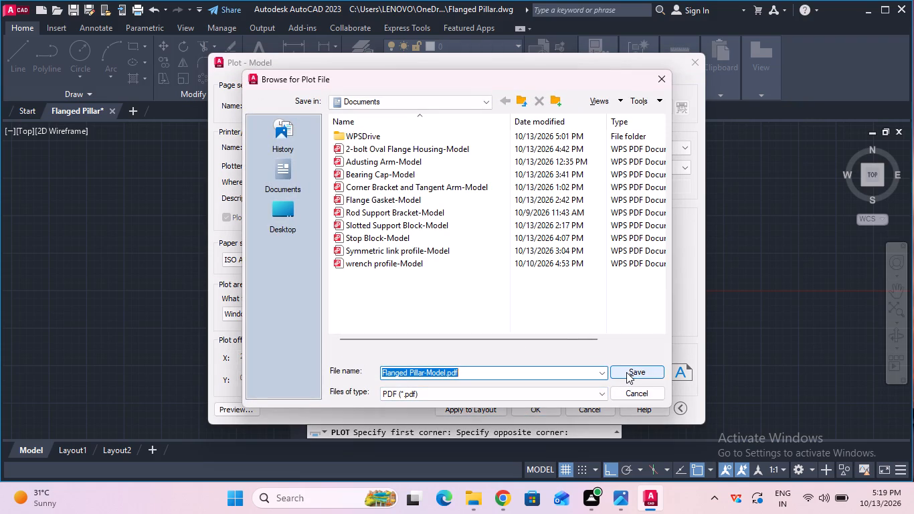
{"action": "left_click", "coordinate": [626, 372]}
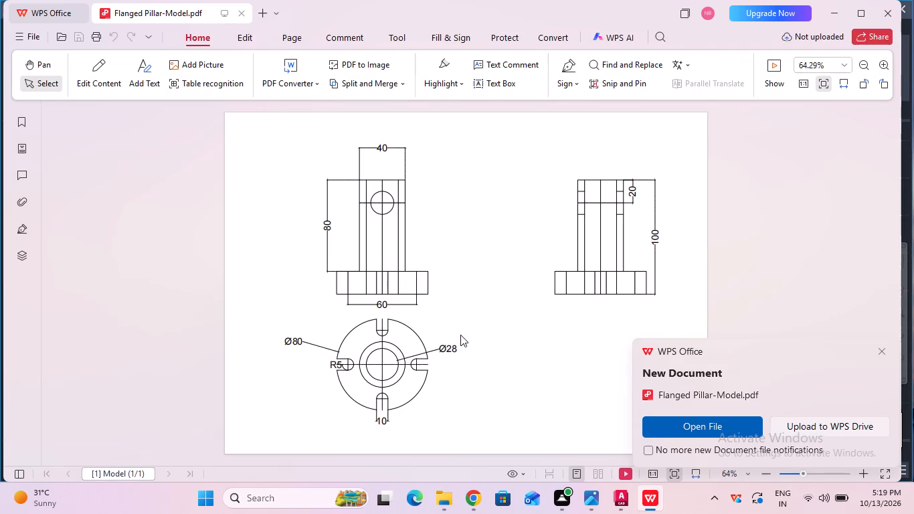
Close the plotted PDF in WPS Office and exit AutoCAD, saving the changes to Flanged Pillar.dwg.
{"action": "double_click", "coordinate": [879, 3]}
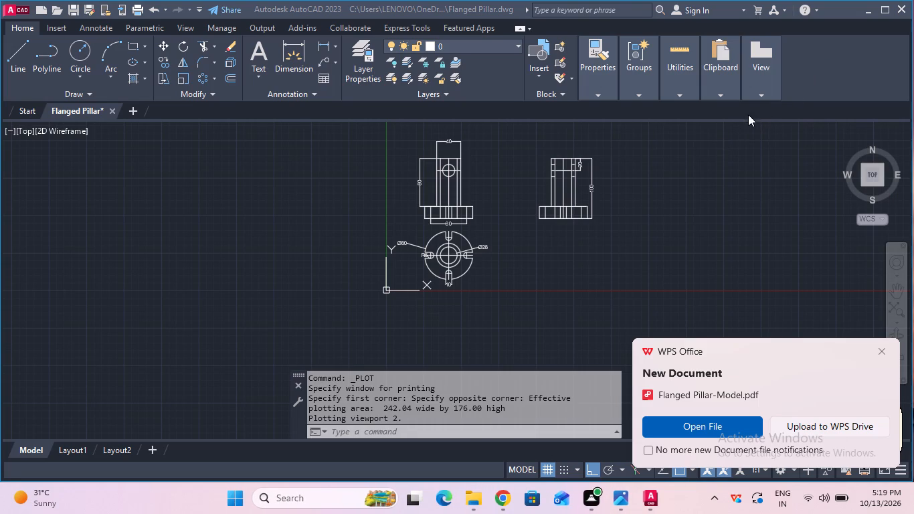
{"action": "left_click", "coordinate": [896, 2]}
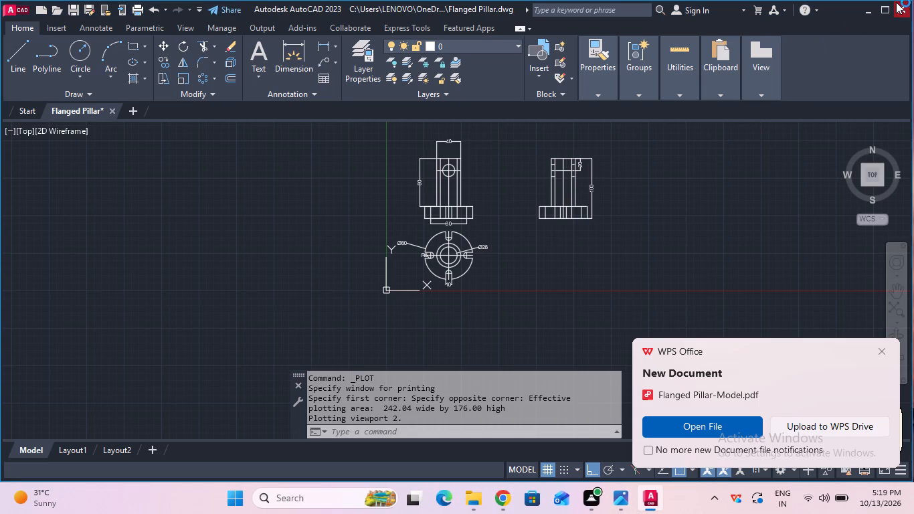
{"action": "left_click", "coordinate": [456, 271]}
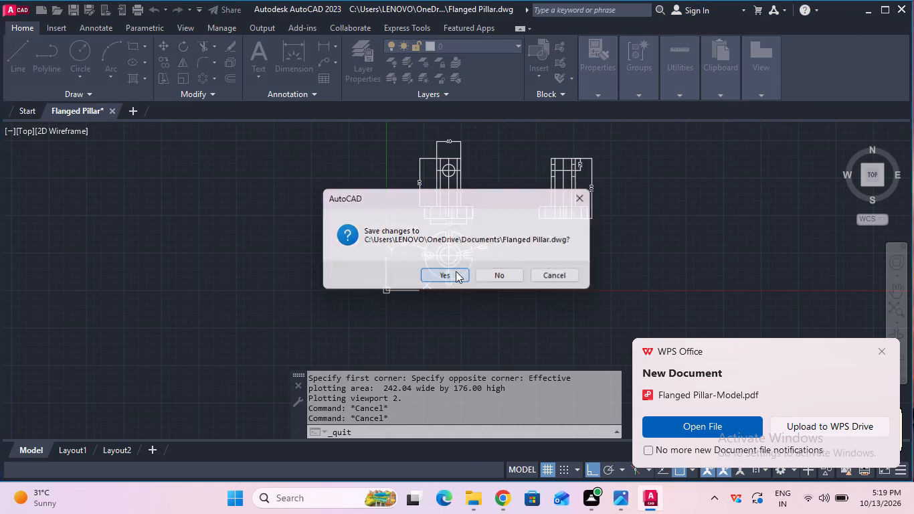